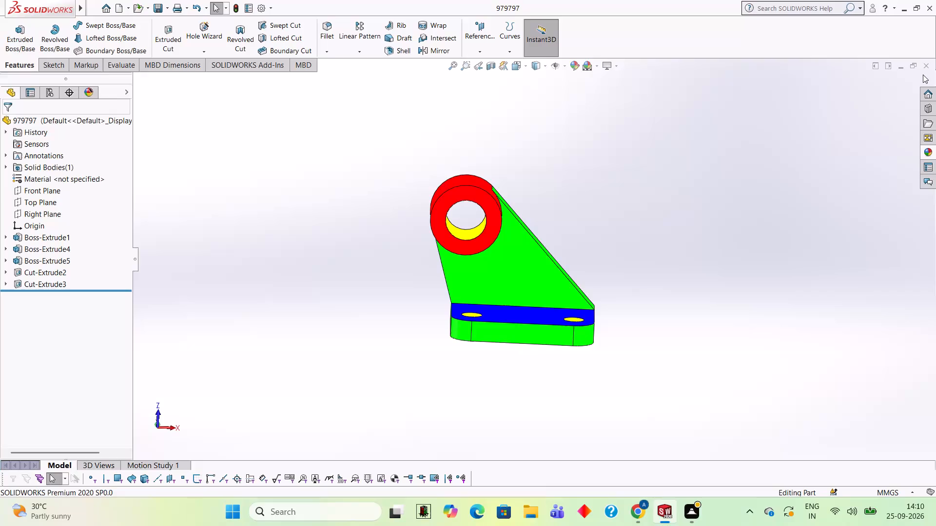
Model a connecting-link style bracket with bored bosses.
Close the open bracket part and create a new part document.
left_click(923, 72)
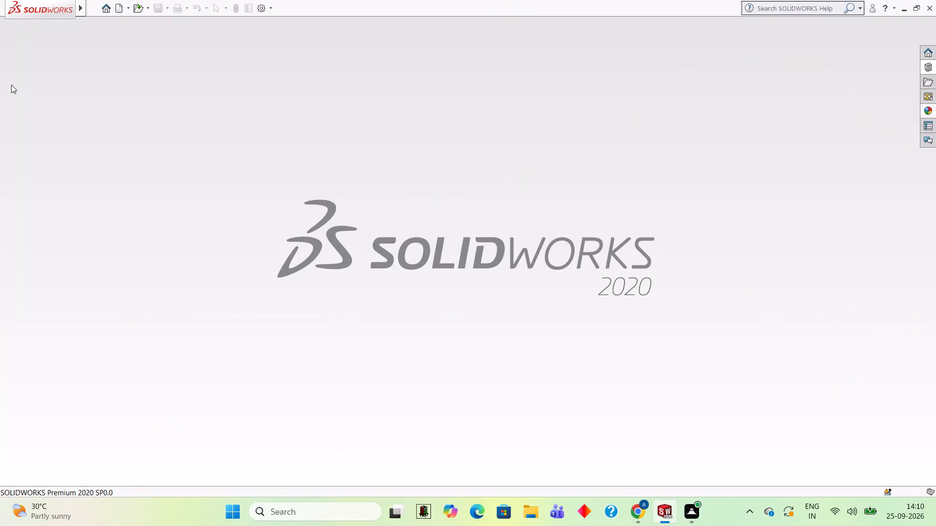
left_click(118, 13)
left_click(410, 380)
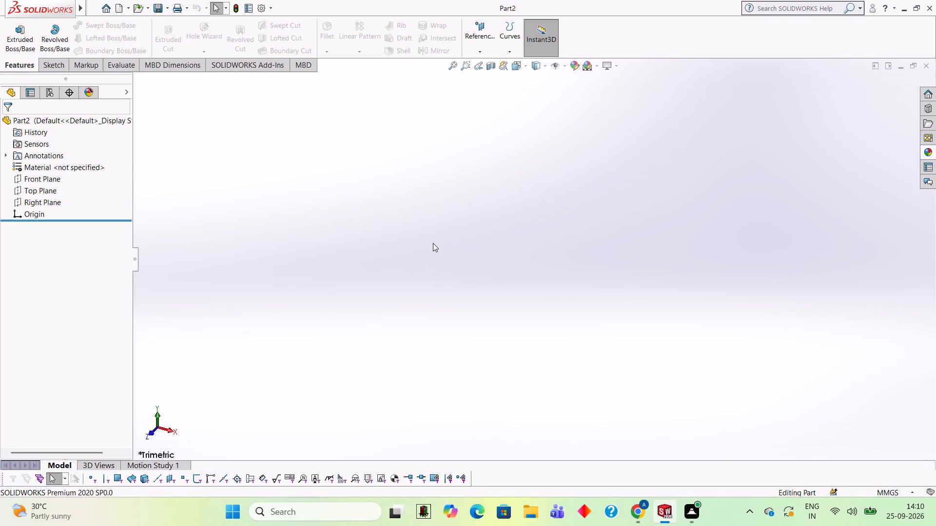
Start a sketch on the Front Plane and draw a 140 mm horizontal line from the origin along +X.
left_click(40, 175)
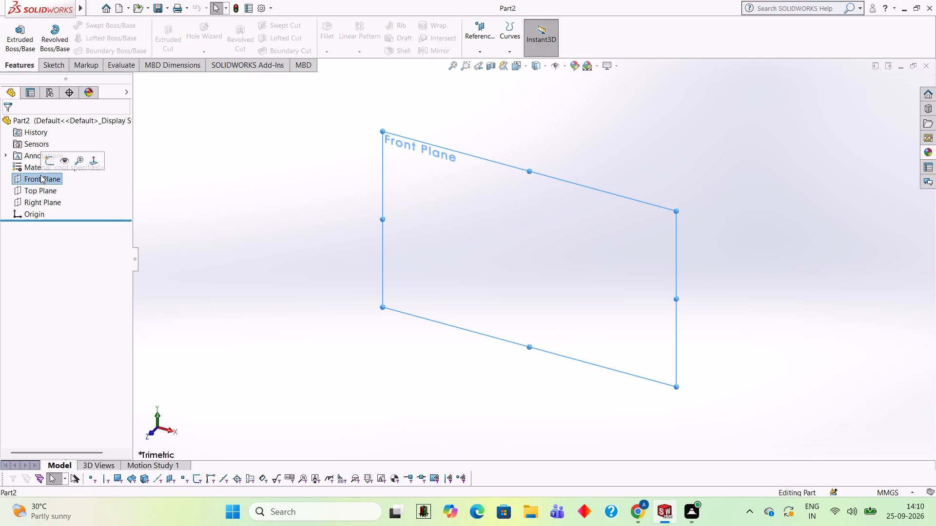
left_click(45, 166)
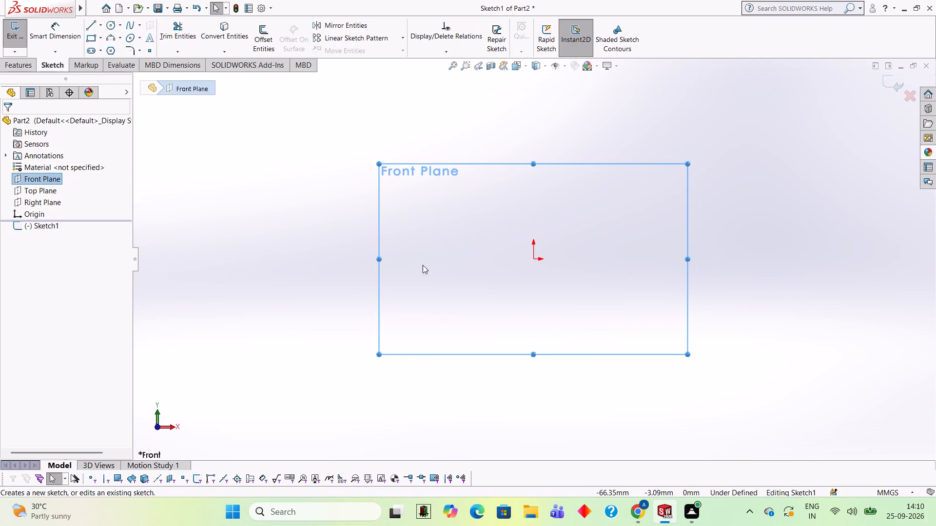
left_click(446, 268)
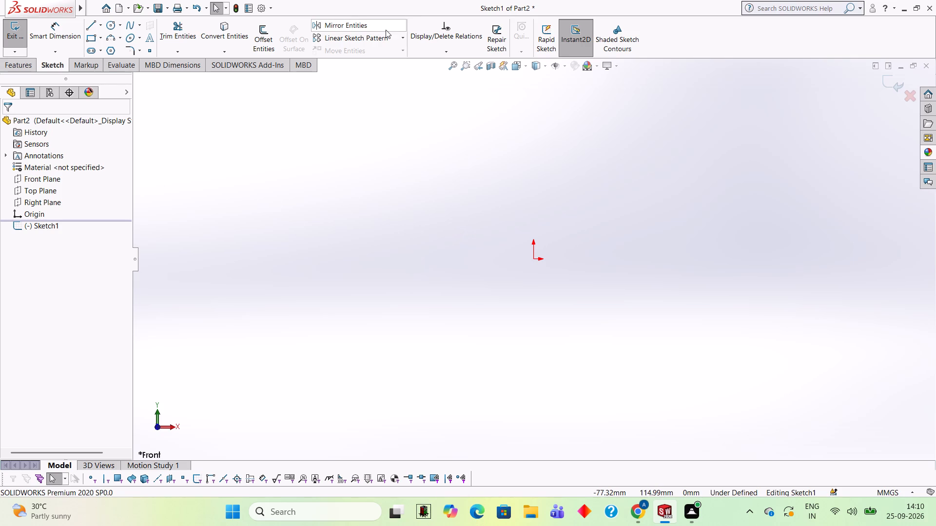
left_click(87, 25)
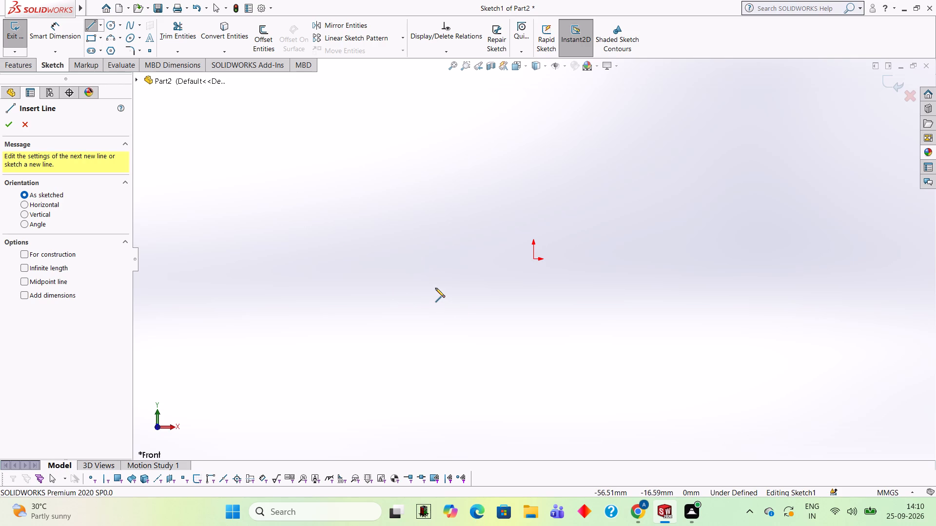
left_click(532, 259)
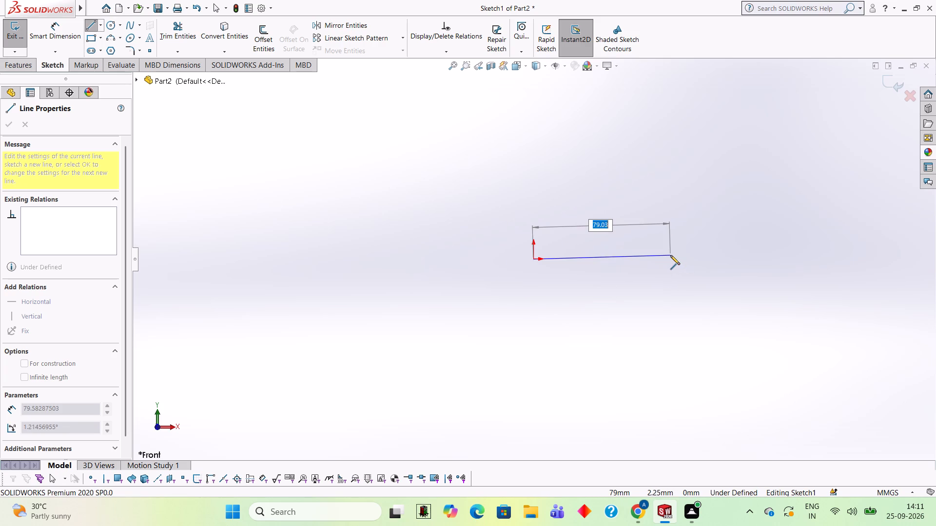
type("140")
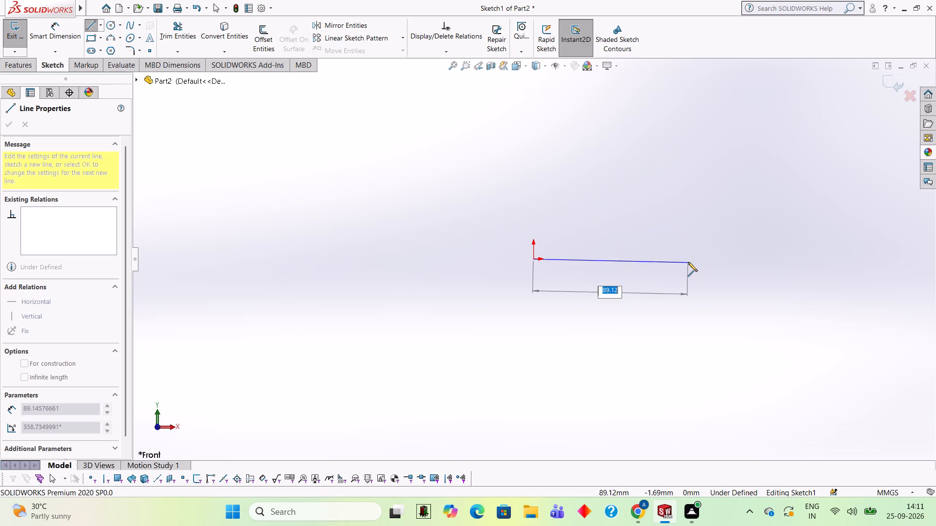
type("140")
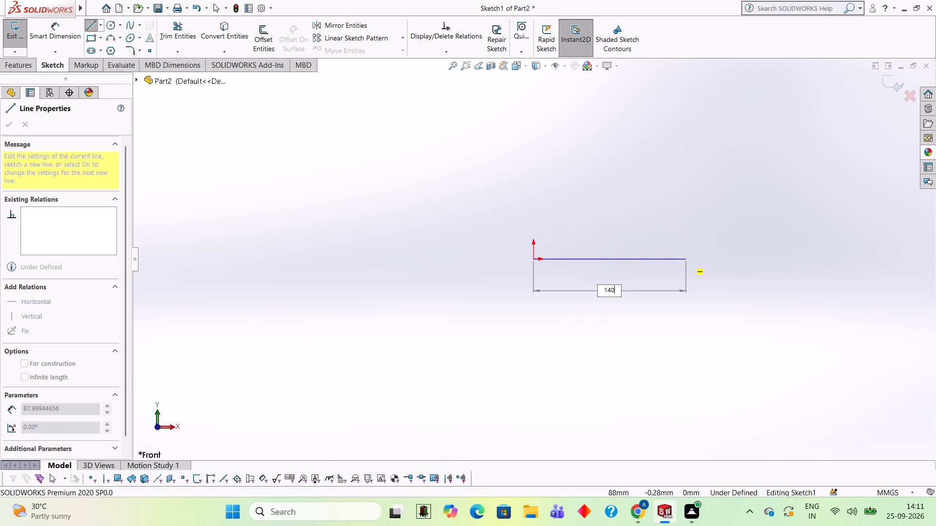
key("Return")
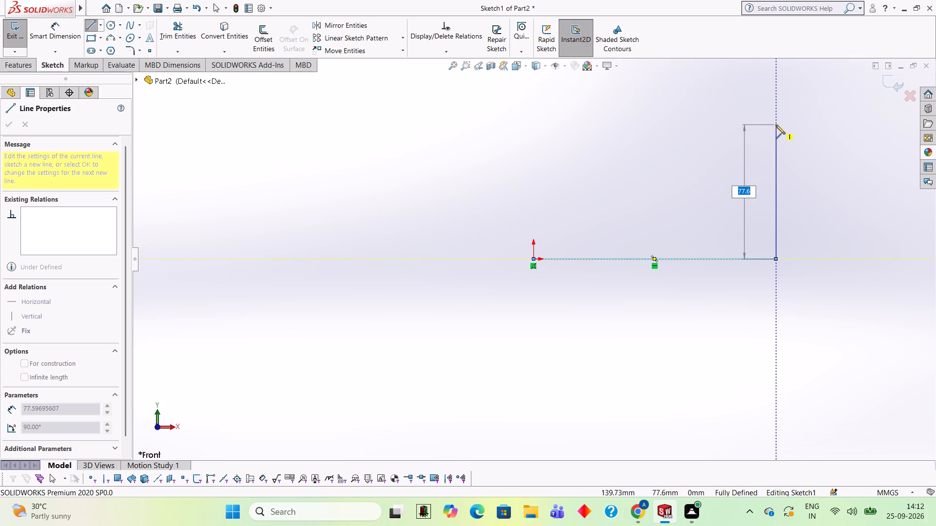
key("Escape")
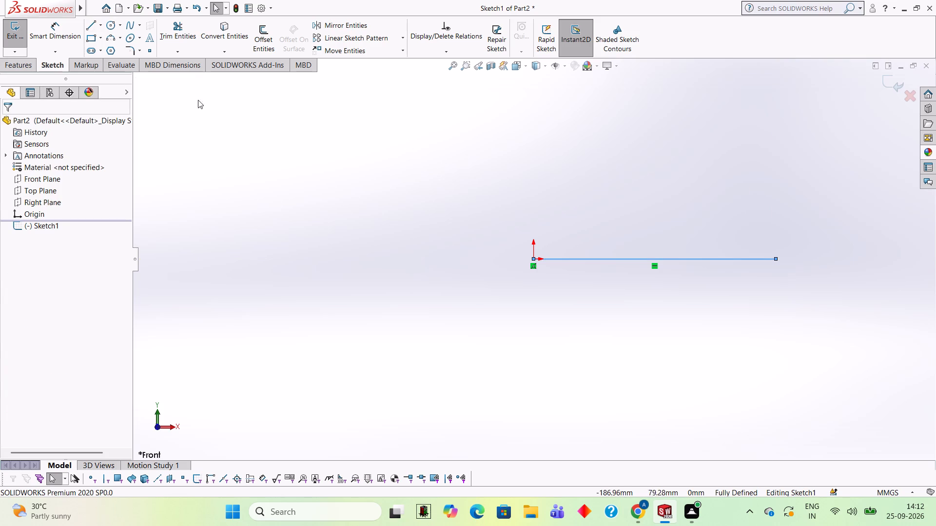
Draw connected lines from the origin: 50 mm horizontally along the existing line, 32 mm up, and 18 mm horizontally away from the origin.
left_click(90, 21)
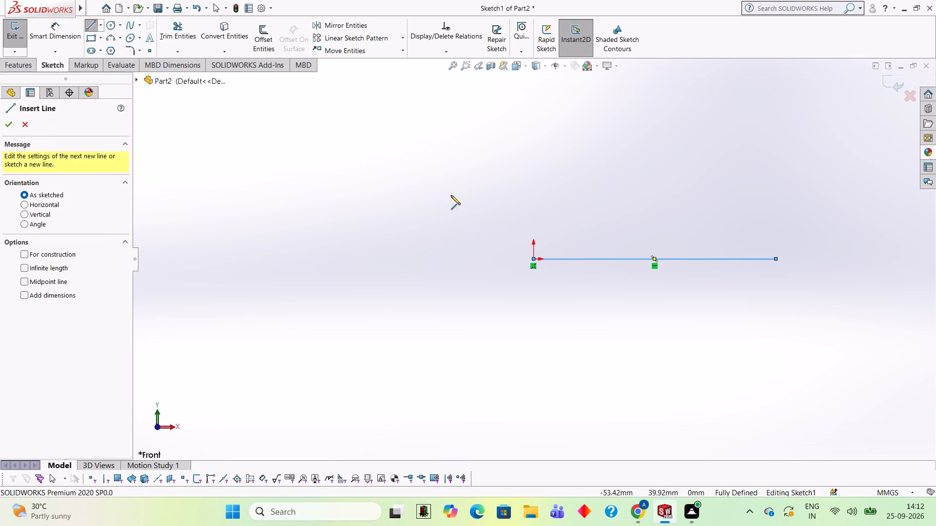
left_click(533, 259)
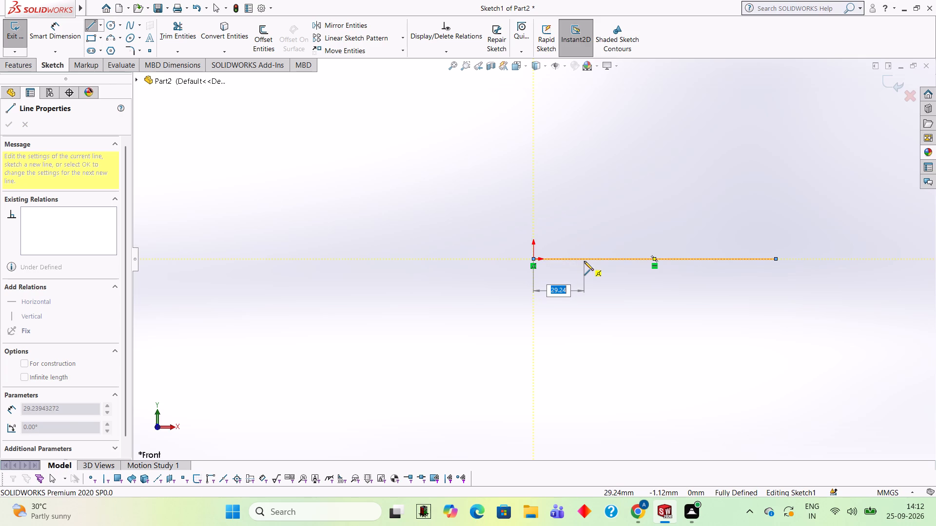
type("50")
key("Return")
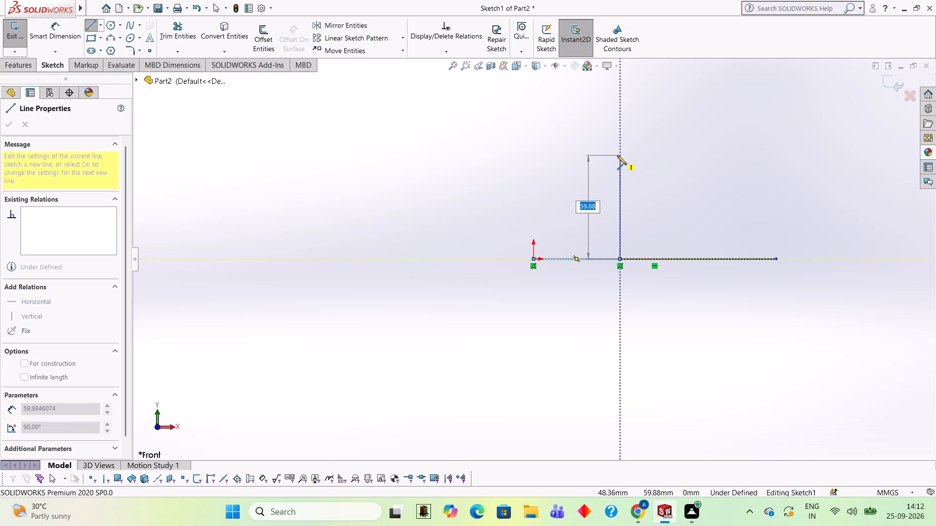
type("32")
key("Return")
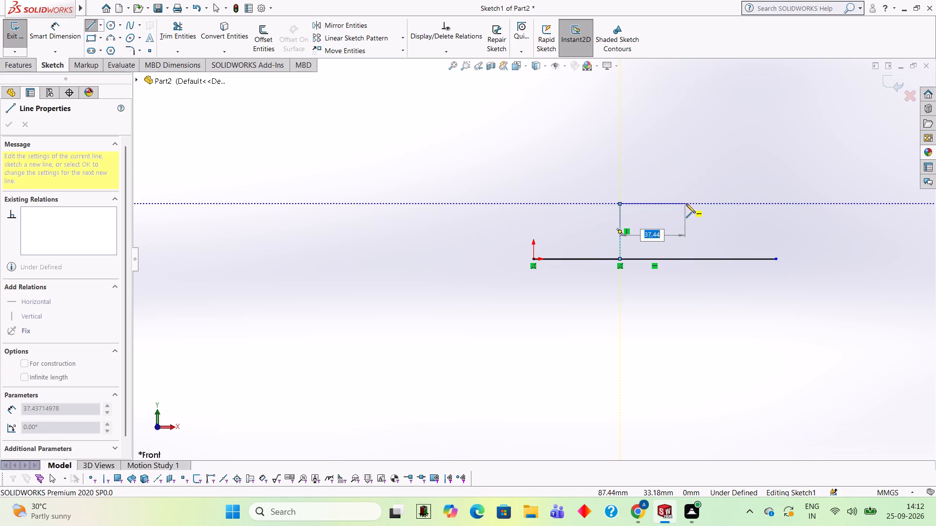
type("18")
key("Return")
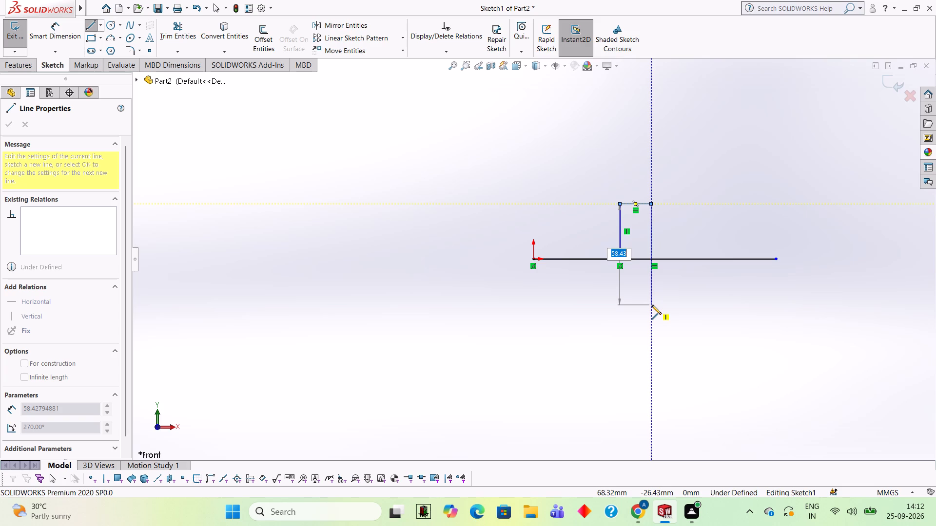
Add 32 and 28 in Calculator to work out the length of the next vertical line.
type("32")
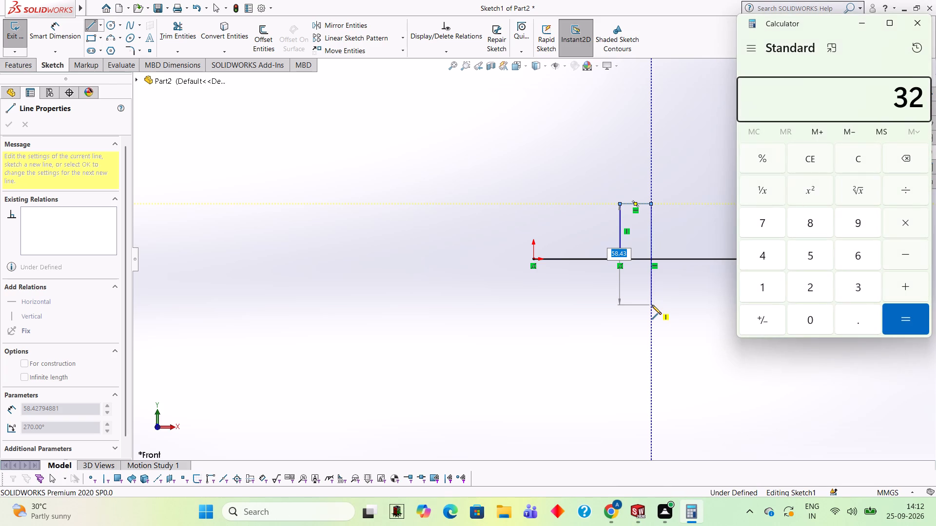
type("+1")
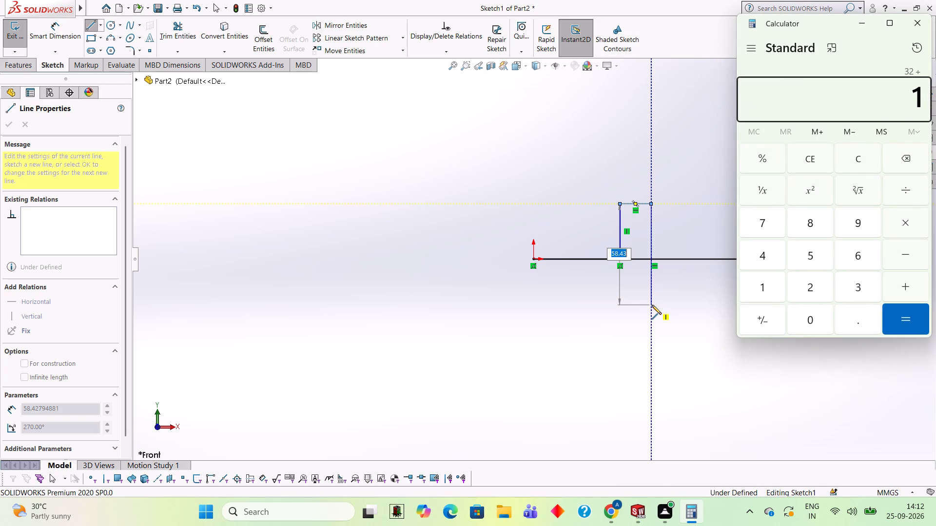
key("BackSpace")
type("28")
key("Return")
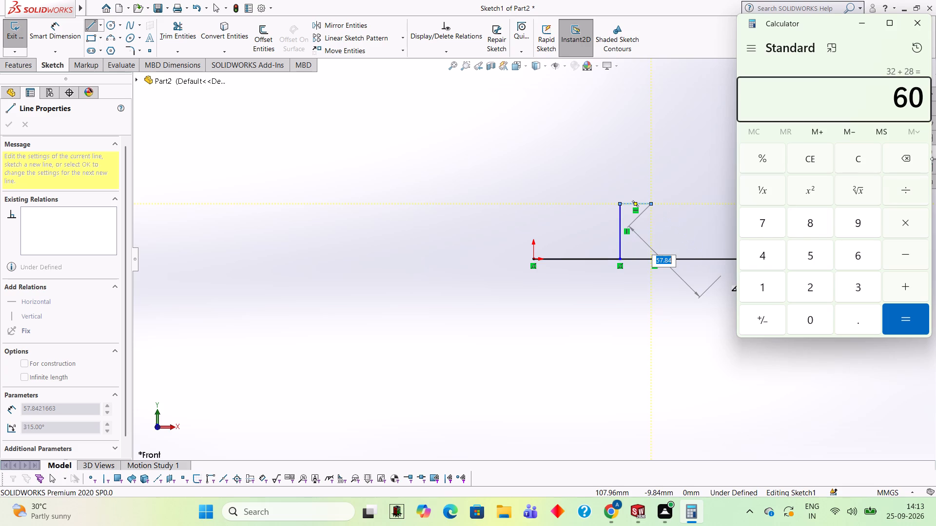
left_click(929, 21)
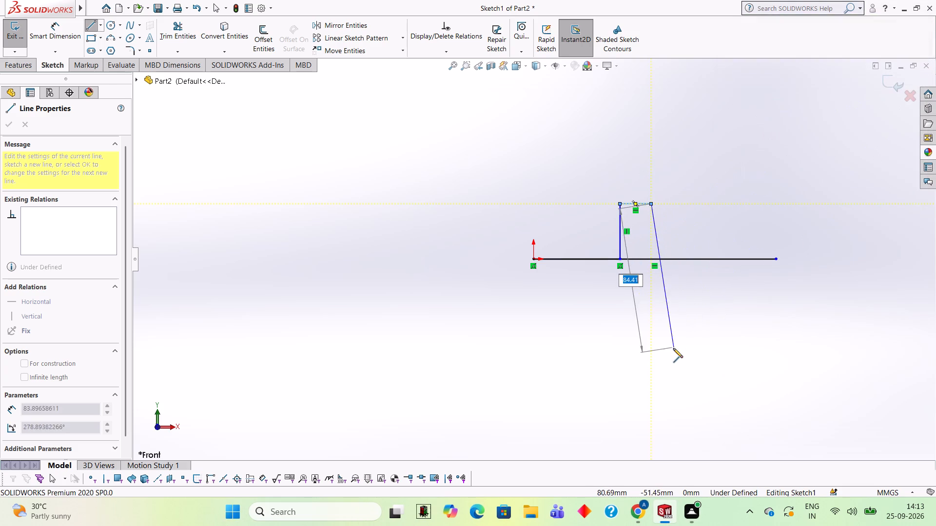
Continue the profile 60 mm straight down, 68 mm horizontally to below the origin, and 28 mm up to close at the origin.
type("60")
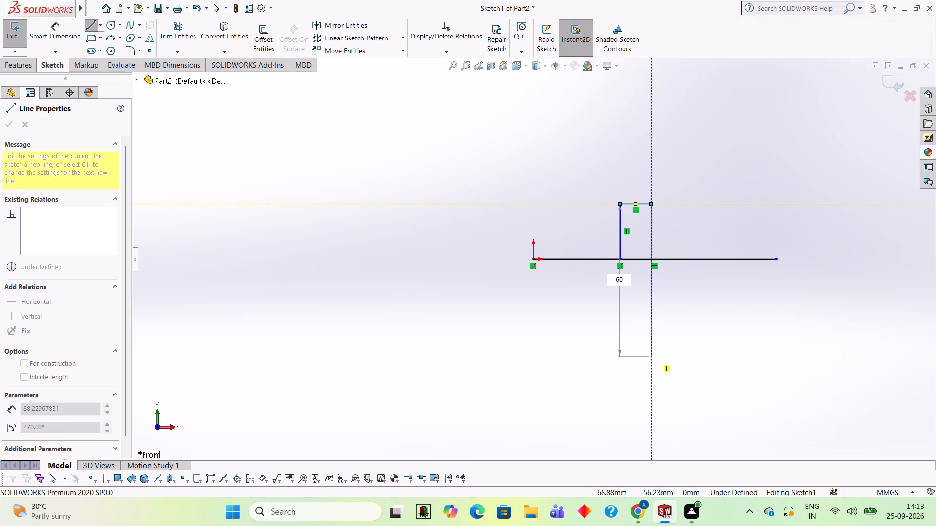
key("Return")
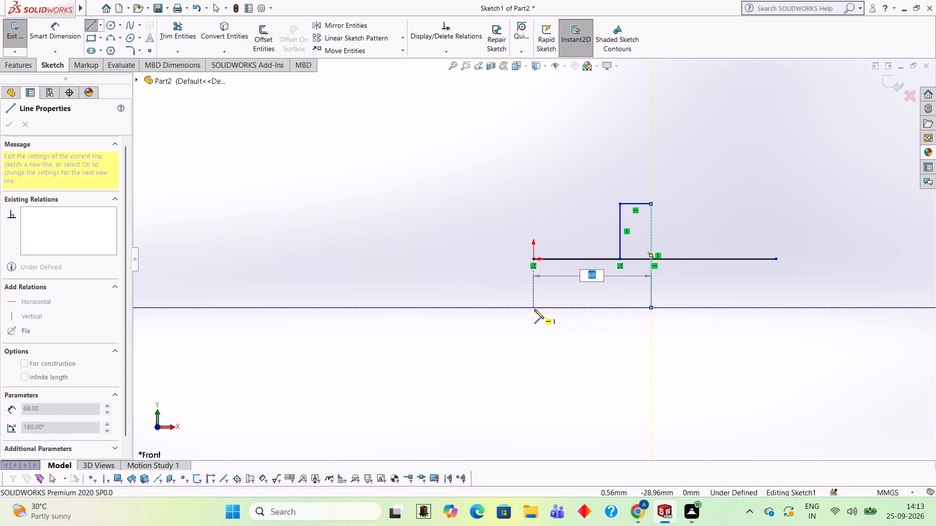
left_click(534, 309)
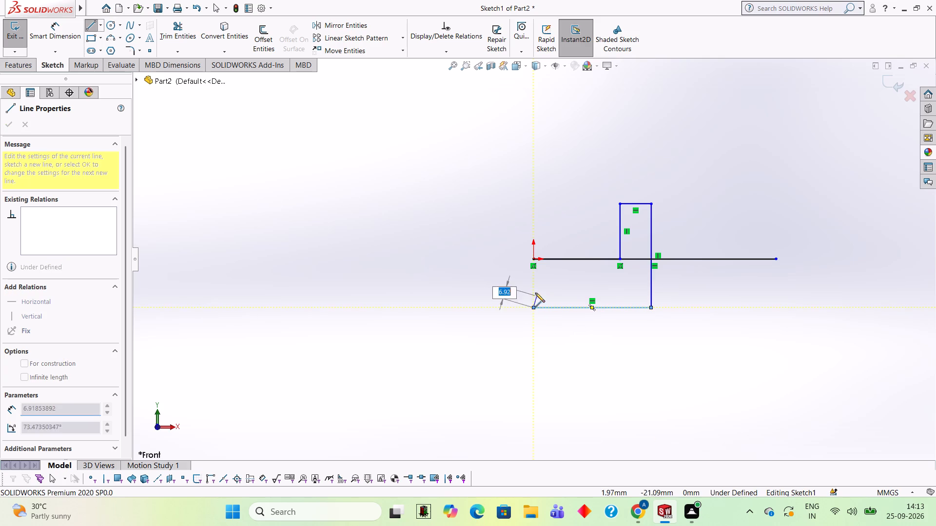
left_click(533, 260)
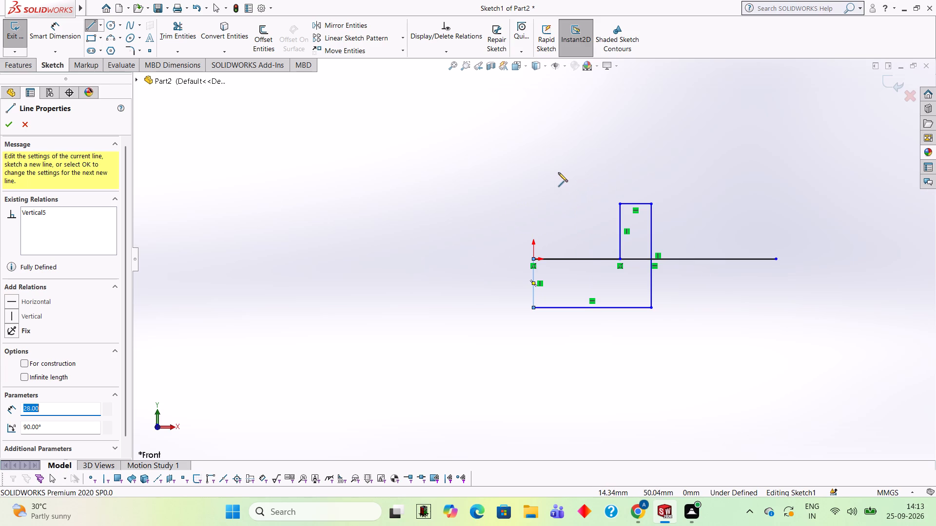
Trim the 140 mm line's overhang outside the profile and its segment crossing the inside, leaving one closed L-shaped outline.
left_click(185, 38)
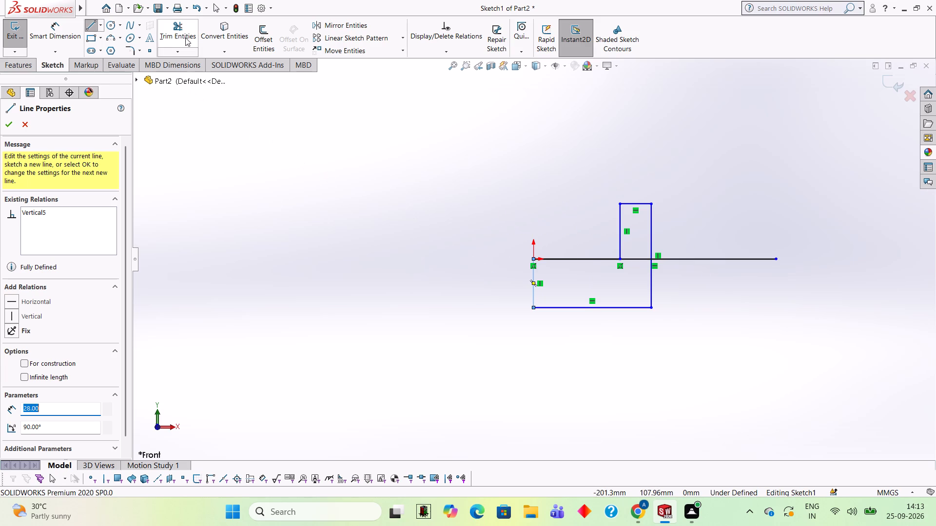
left_click(695, 257)
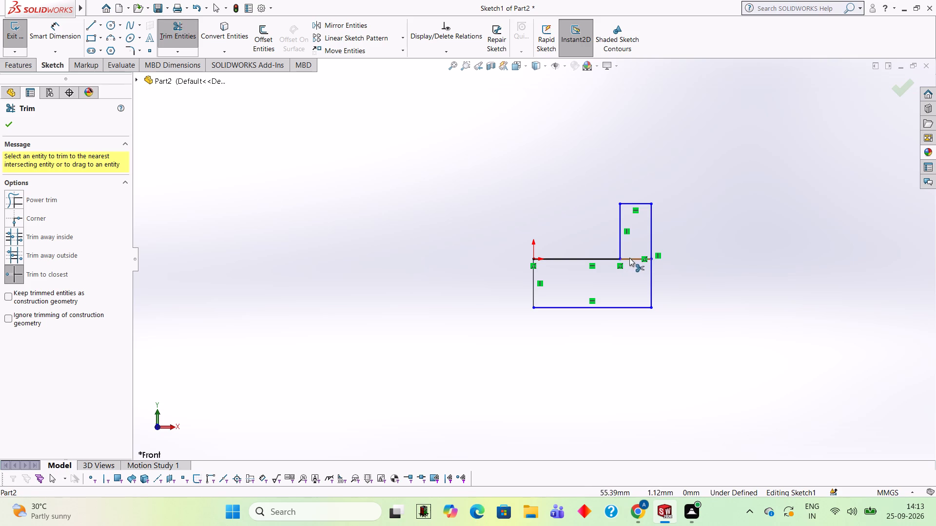
left_click(629, 258)
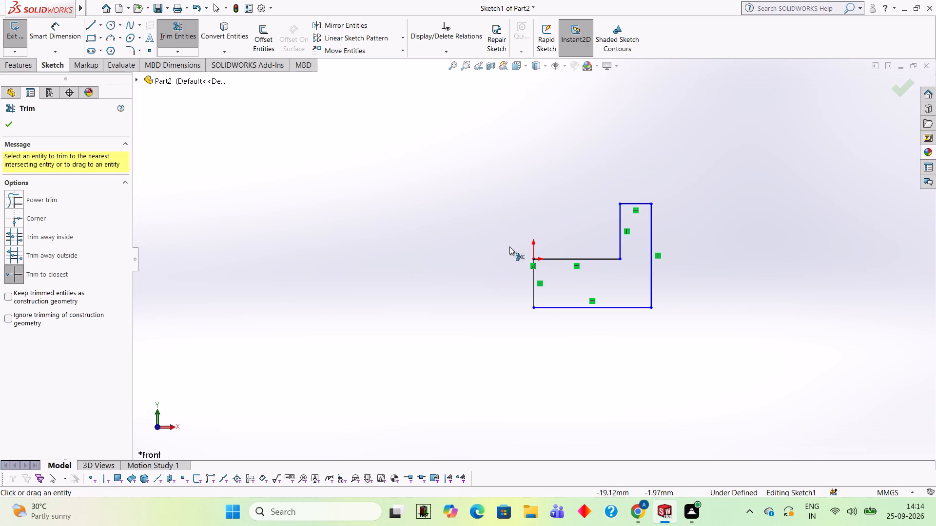
left_click(14, 120)
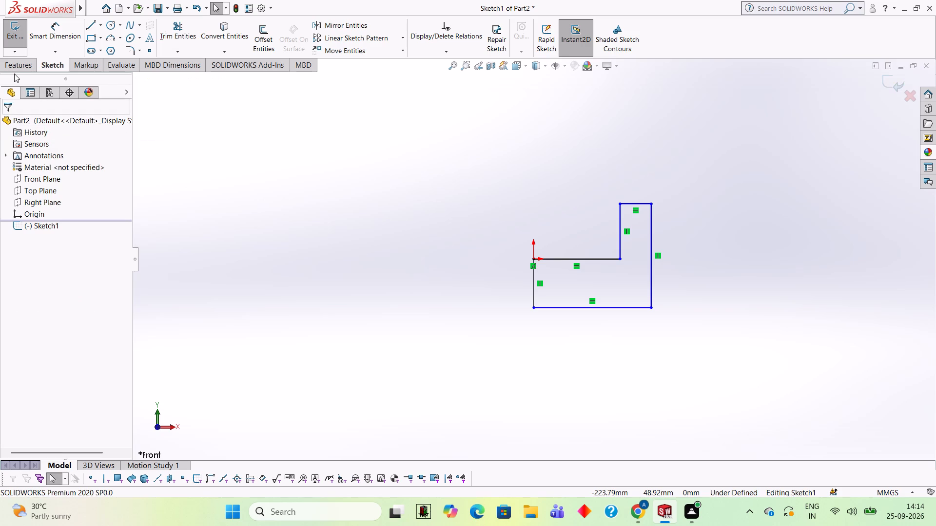
Extrude the closed L-shaped profile 65 mm as a blind boss from the sketch plane.
left_click(14, 65)
left_click(18, 50)
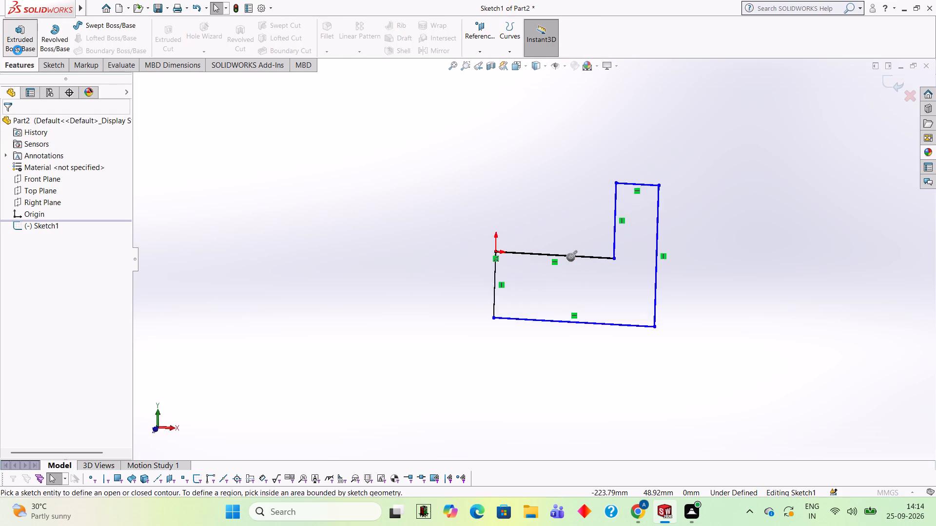
left_click(598, 339)
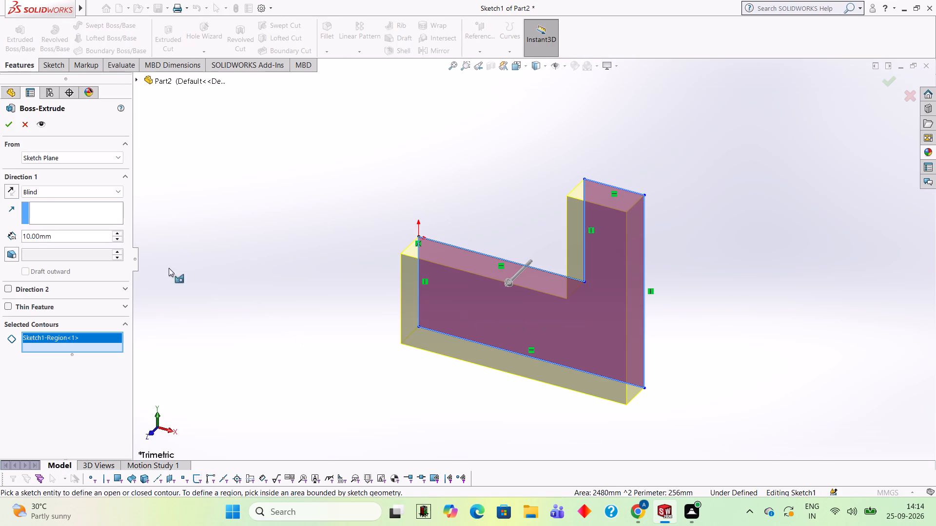
left_click(89, 234)
key("BackSpace")
key("BackSpace")
key("BackSpace")
key("BackSpace")
key("BackSpace")
key("BackSpace")
key("BackSpace")
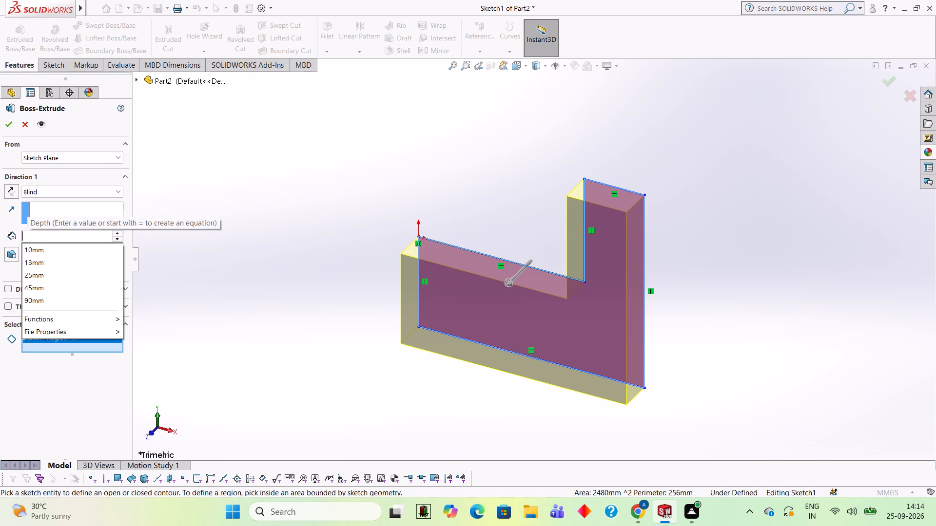
type("65")
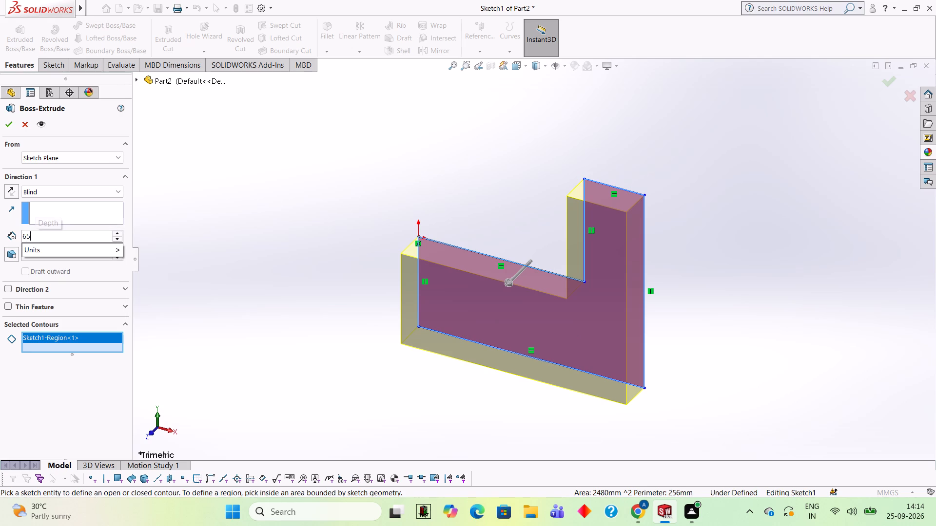
key("Return")
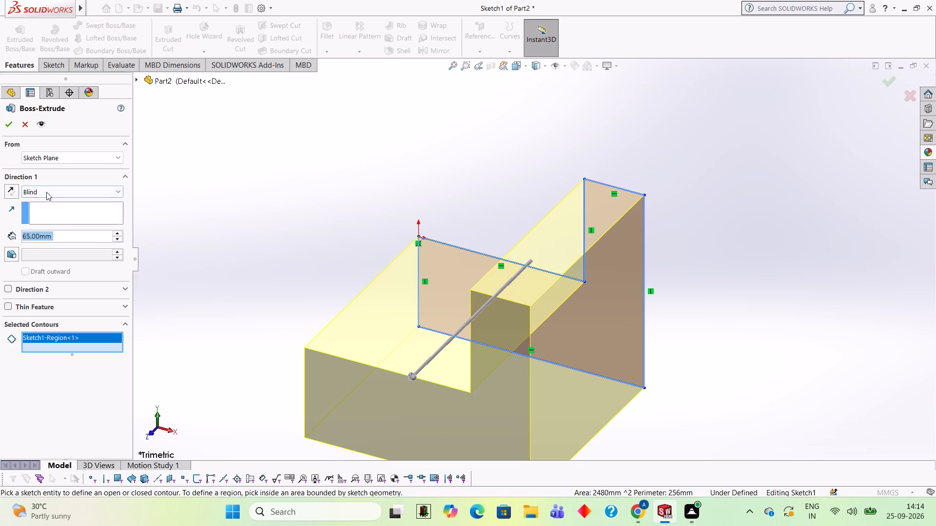
left_click(1, 120)
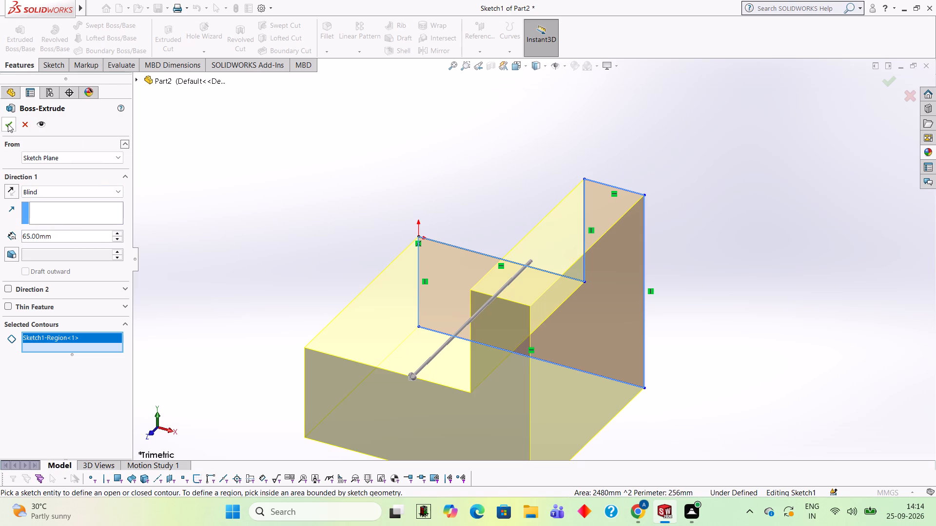
left_click(9, 125)
left_click(213, 168)
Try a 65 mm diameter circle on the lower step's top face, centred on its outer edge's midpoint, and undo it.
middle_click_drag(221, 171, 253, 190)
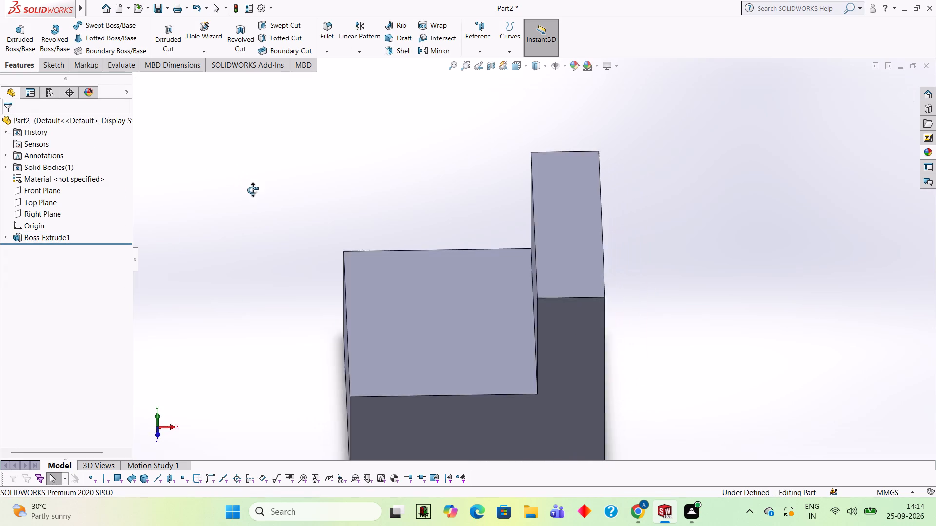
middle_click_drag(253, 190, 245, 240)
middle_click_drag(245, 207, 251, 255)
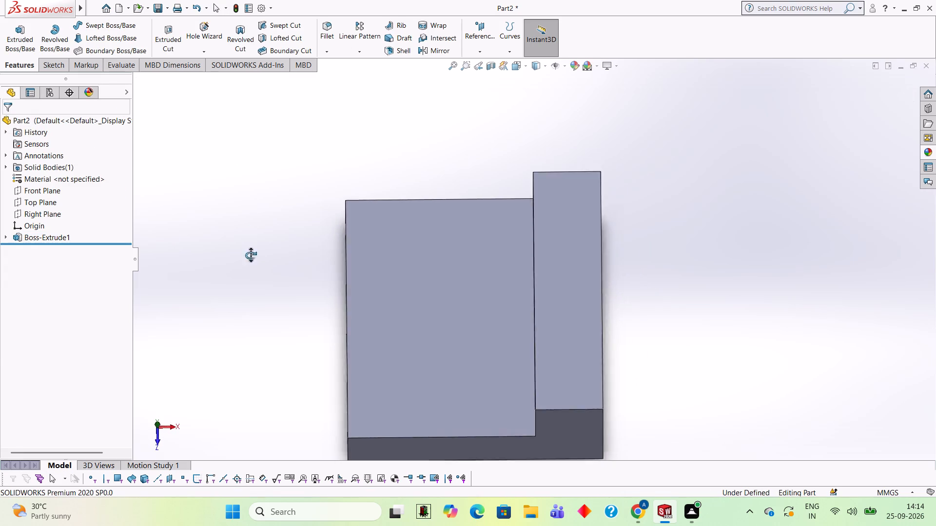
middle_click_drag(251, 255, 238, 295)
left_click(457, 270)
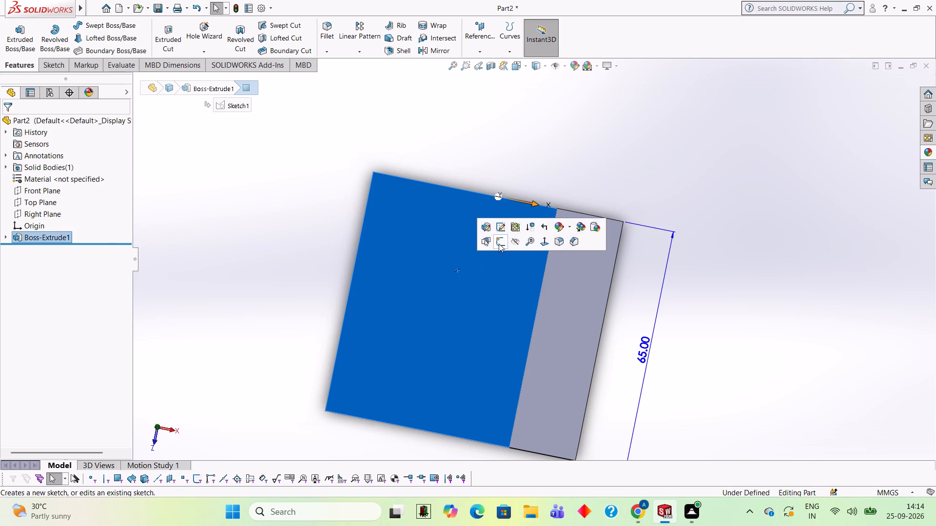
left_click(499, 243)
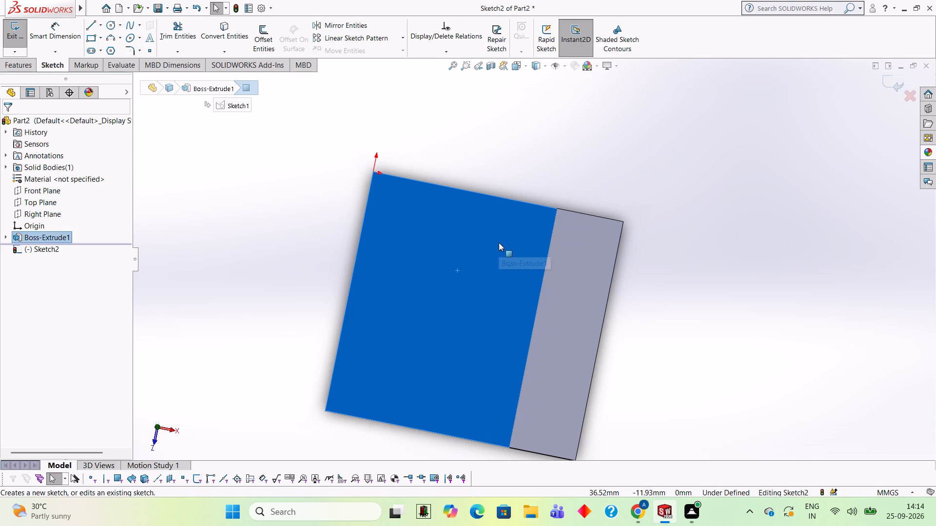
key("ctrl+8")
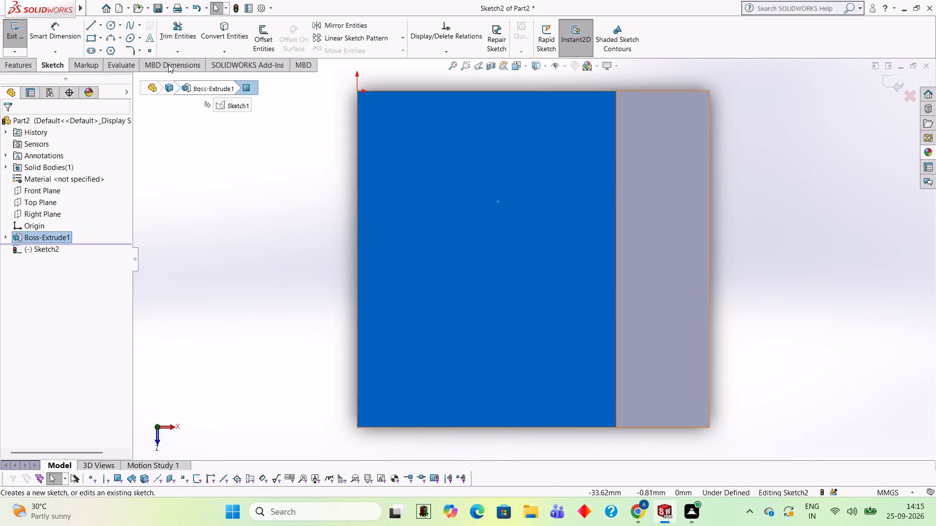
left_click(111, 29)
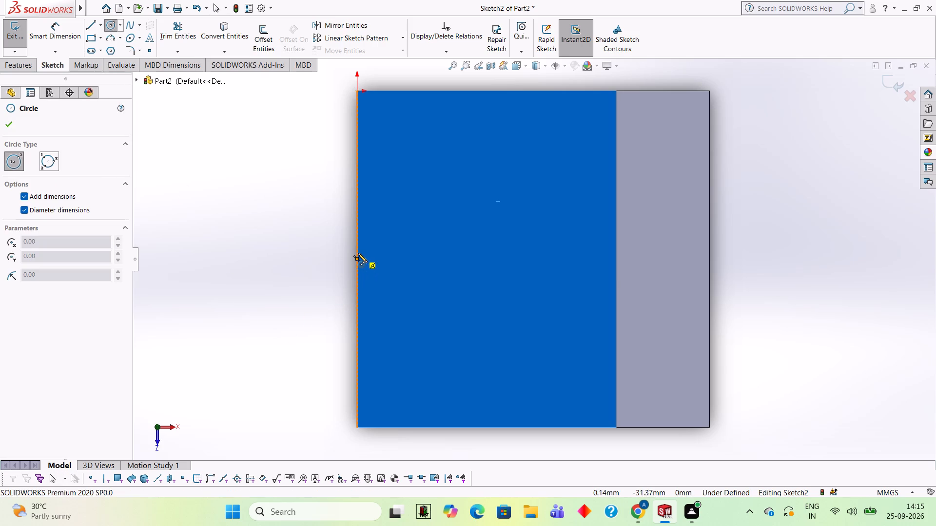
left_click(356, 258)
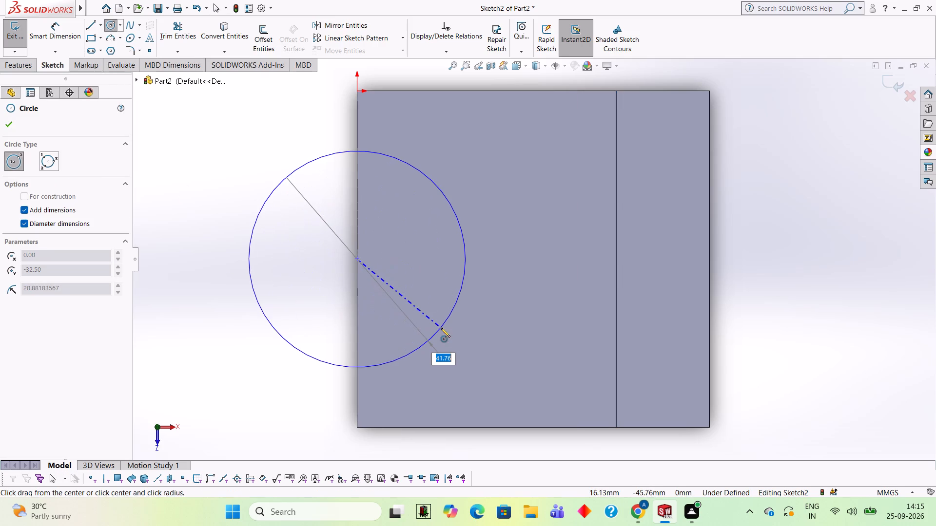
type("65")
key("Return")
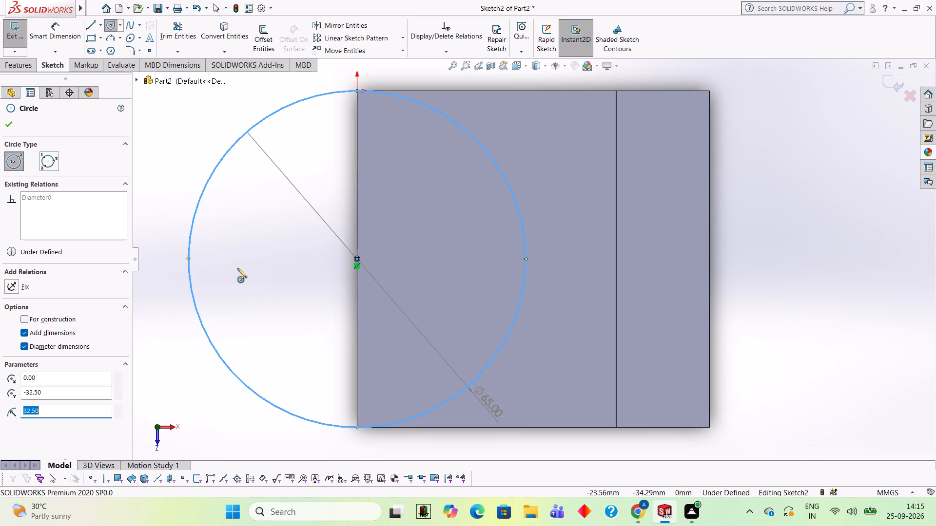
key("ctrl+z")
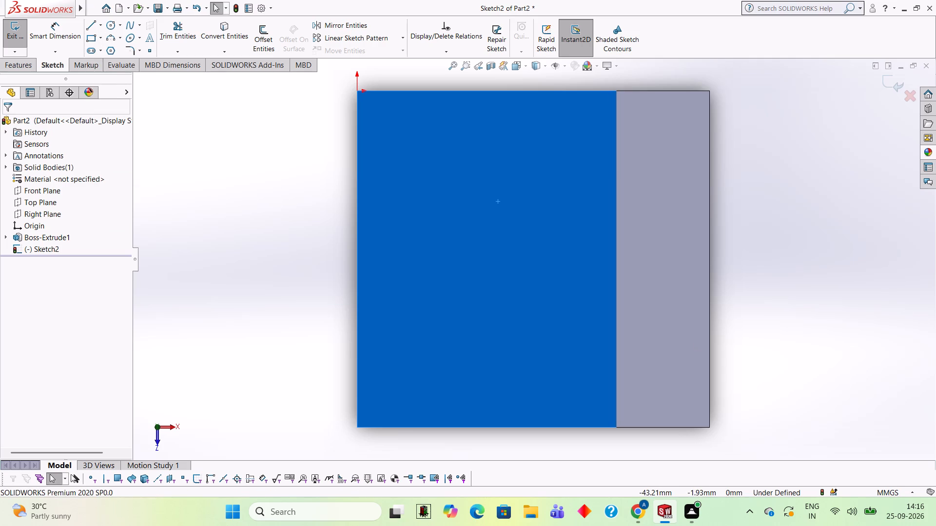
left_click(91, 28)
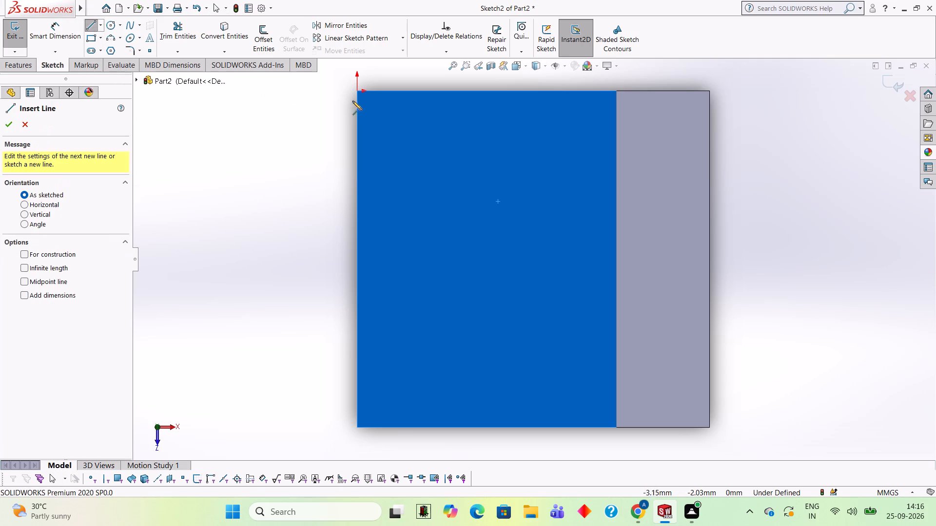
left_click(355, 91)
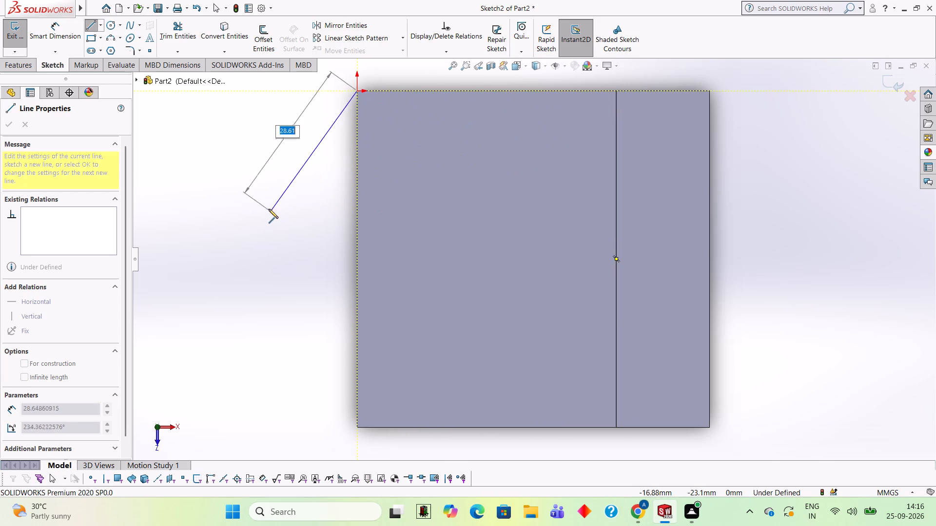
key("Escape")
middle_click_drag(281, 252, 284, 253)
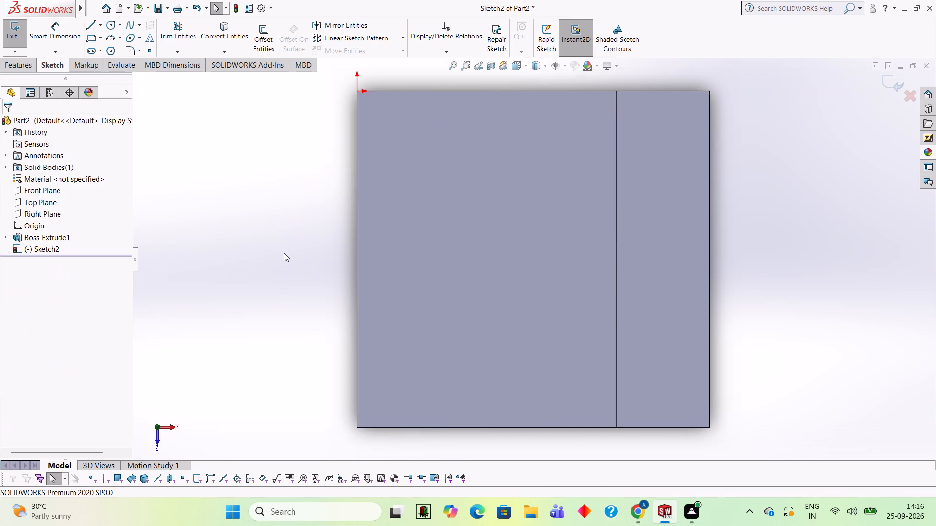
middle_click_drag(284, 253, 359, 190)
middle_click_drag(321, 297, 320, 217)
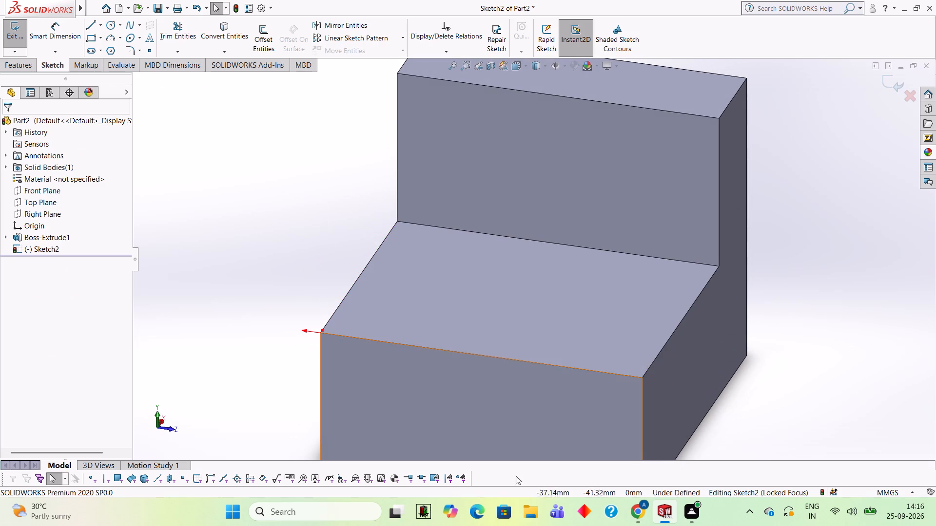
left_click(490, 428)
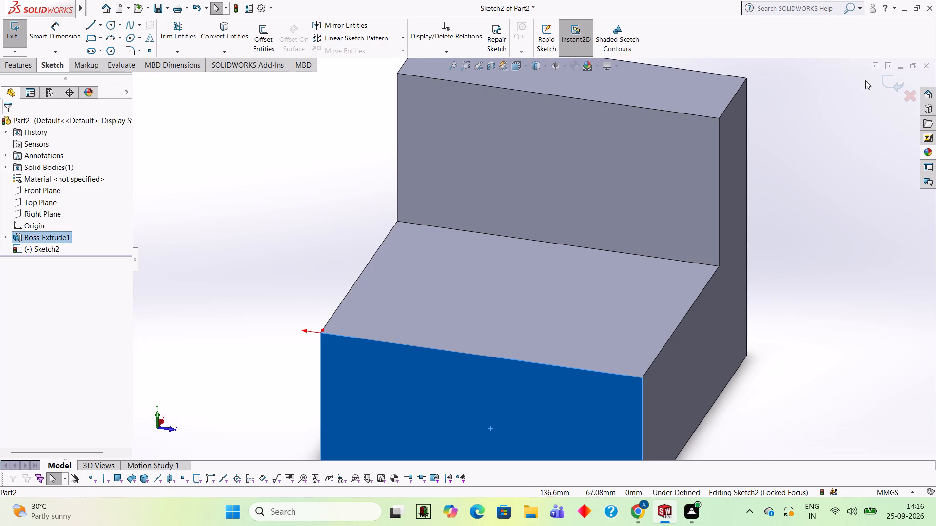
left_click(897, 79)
Sketch a closed 65 by 28 mm line outline on the low end face below the step, tracing its edges from the origin.
left_click(473, 413)
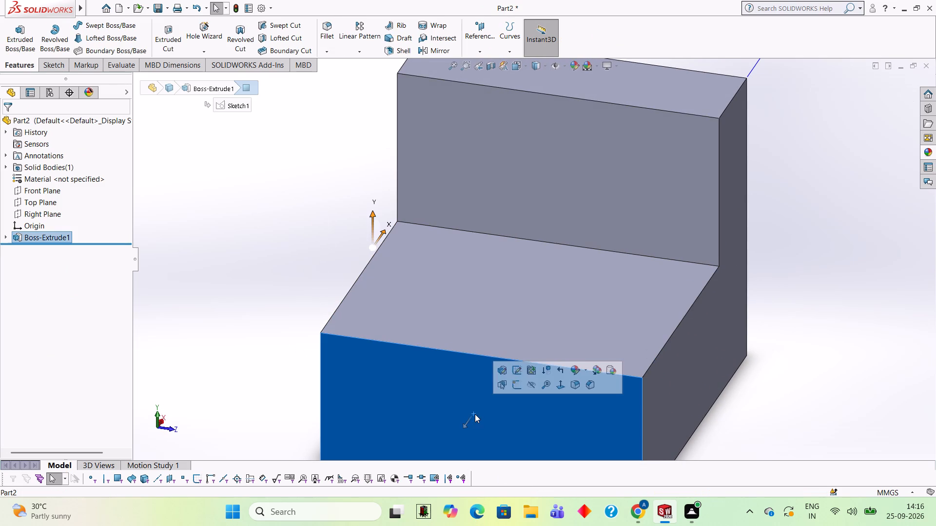
left_click(515, 383)
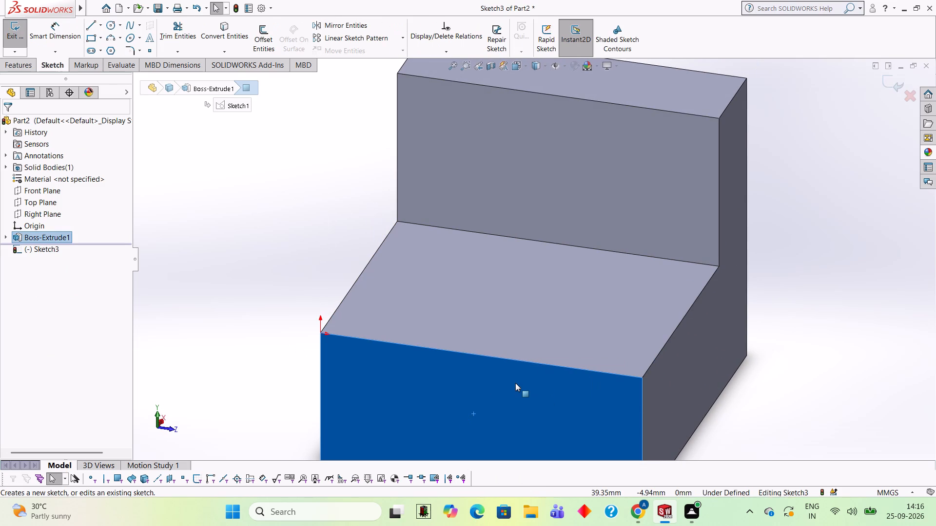
key("ctrl+8")
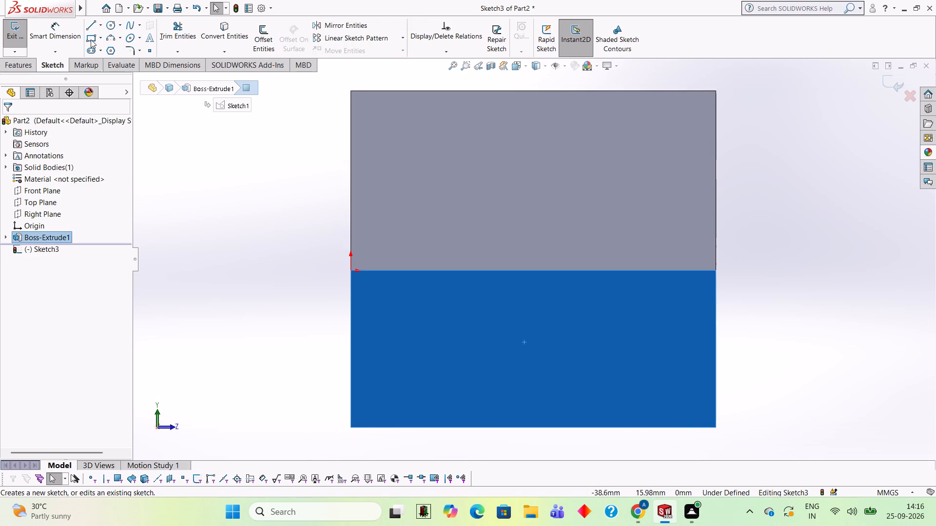
left_click(90, 21)
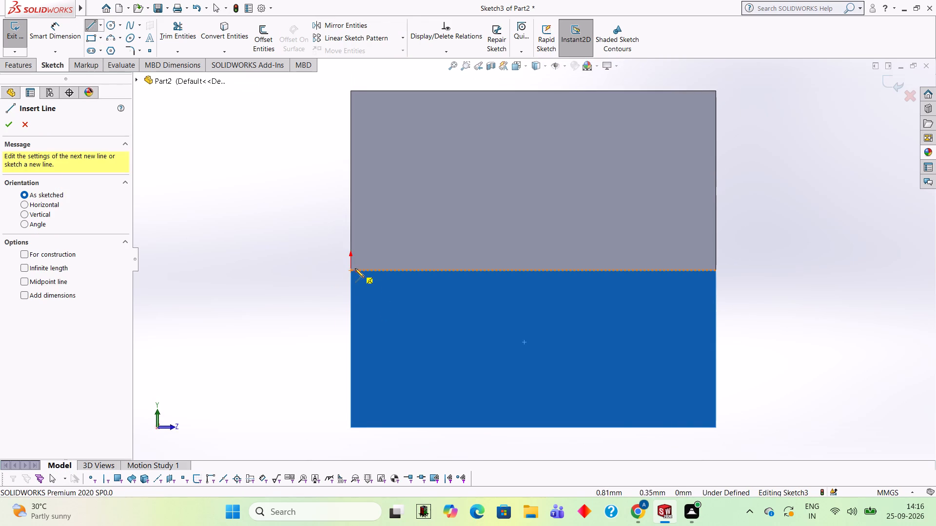
left_click(350, 270)
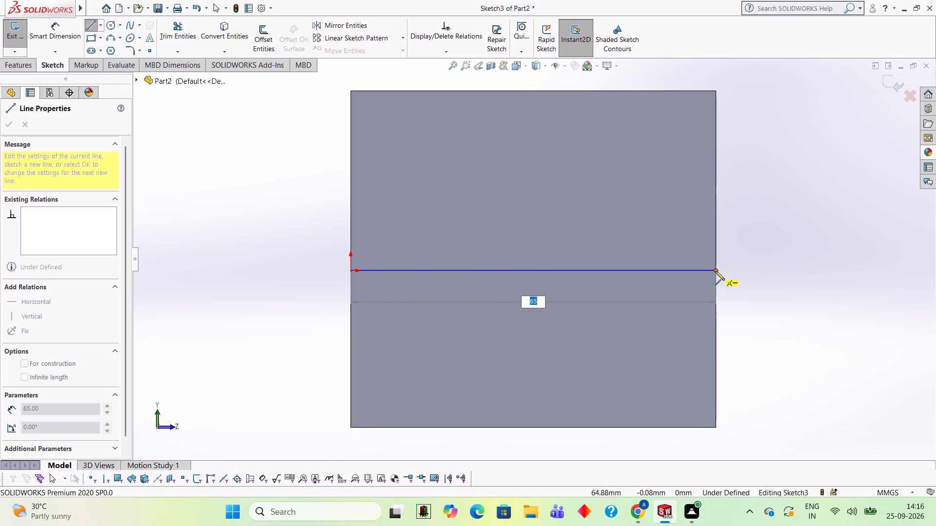
left_click(715, 271)
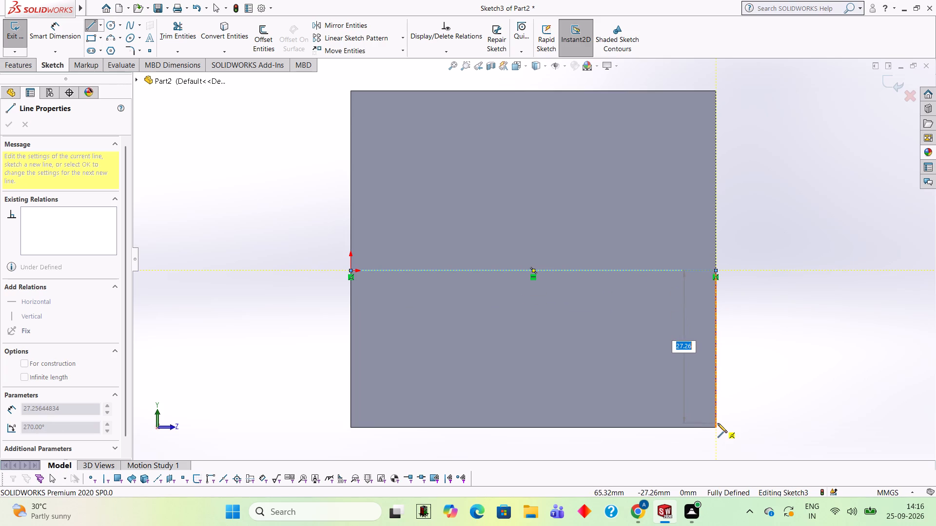
left_click(715, 427)
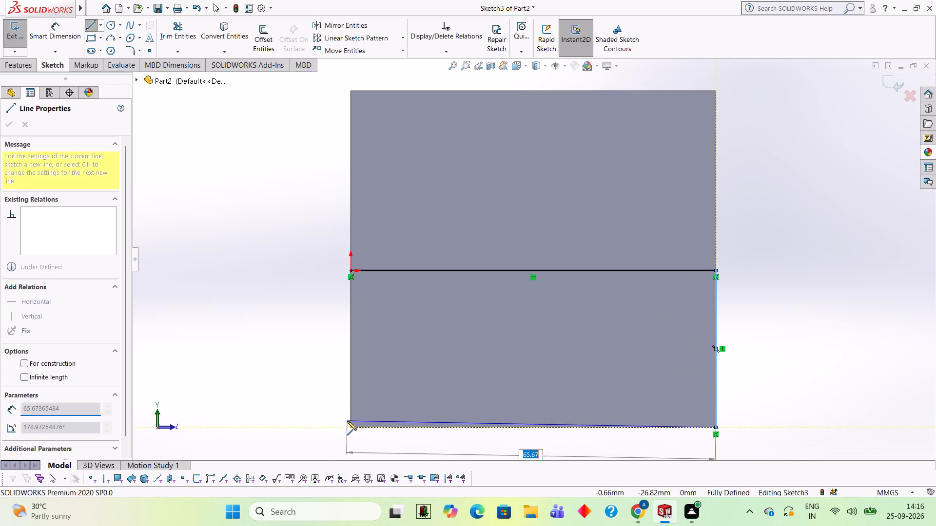
left_click(350, 426)
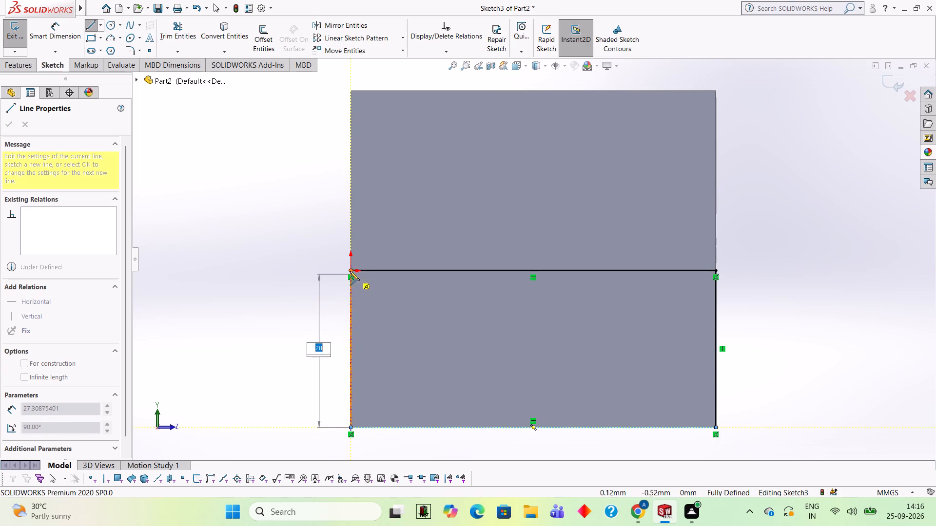
left_click(349, 268)
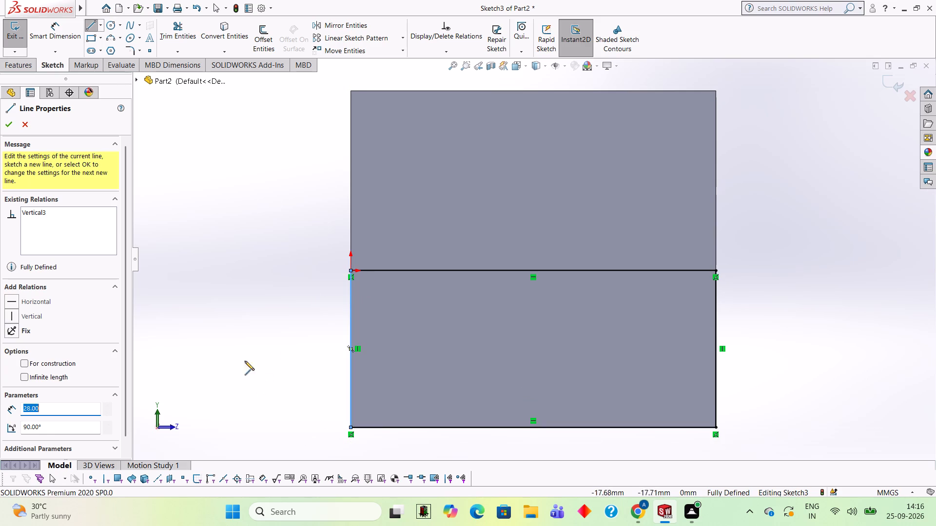
Extrude the closed outline on the low end face 18 mm outward as a blind boss merged with the body.
left_click(20, 68)
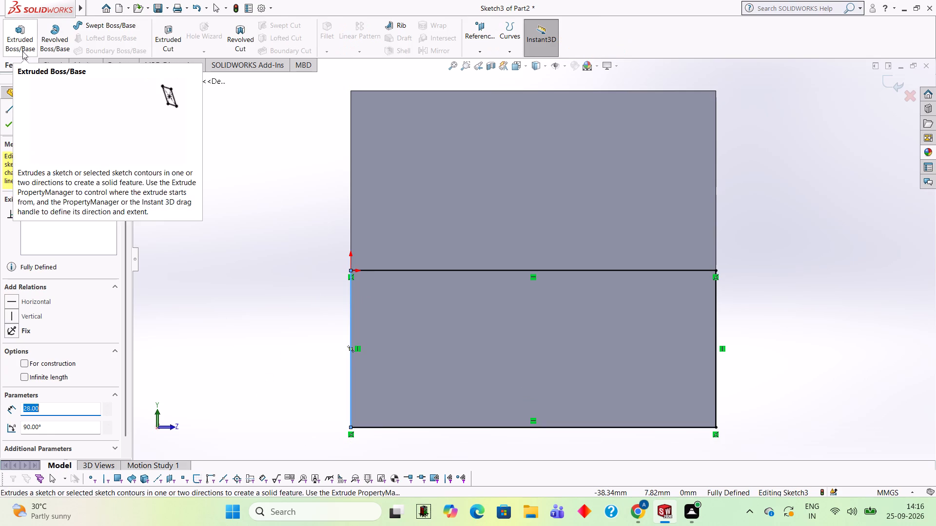
left_click(22, 49)
middle_click_drag(771, 216, 777, 220)
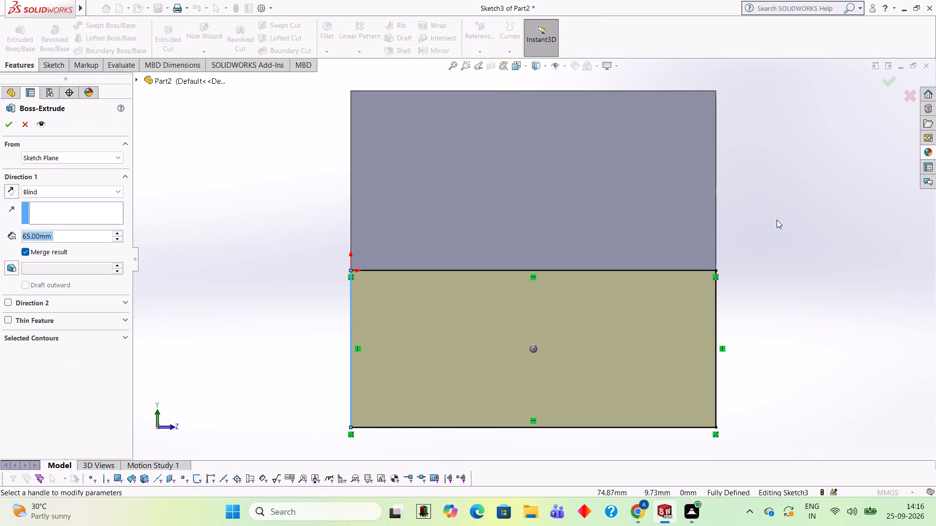
middle_click_drag(777, 220, 699, 320)
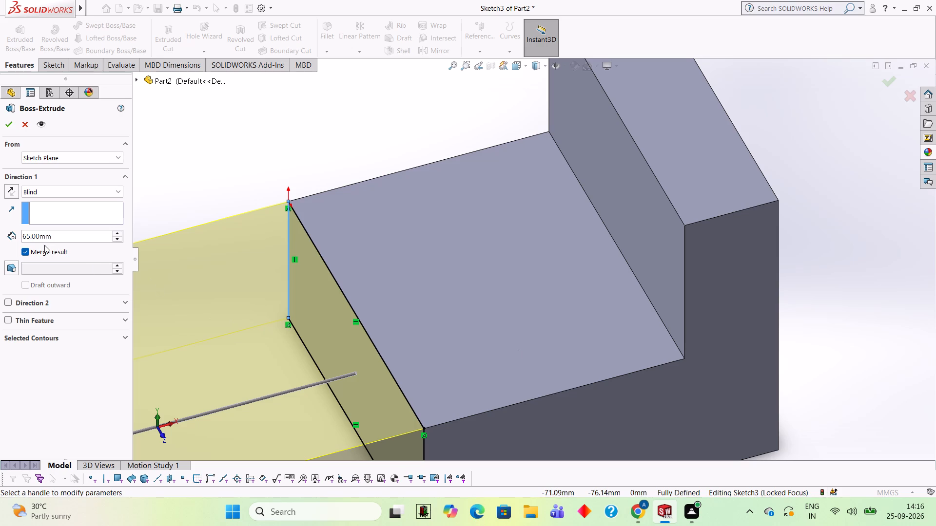
left_click(85, 234)
key("BackSpace")
key("BackSpace")
key("BackSpace")
key("BackSpace")
key("BackSpace")
key("BackSpace")
key("BackSpace")
type("18")
key("Return")
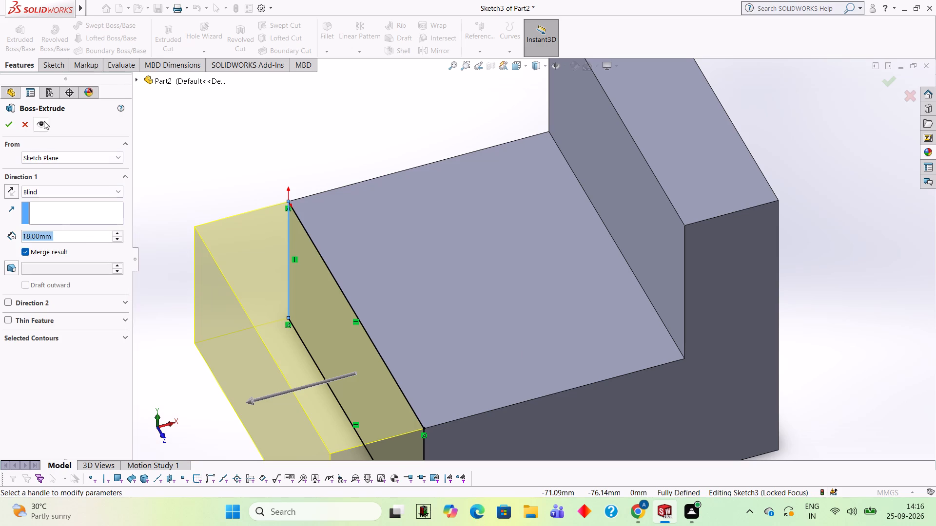
left_click(11, 124)
left_click(237, 144)
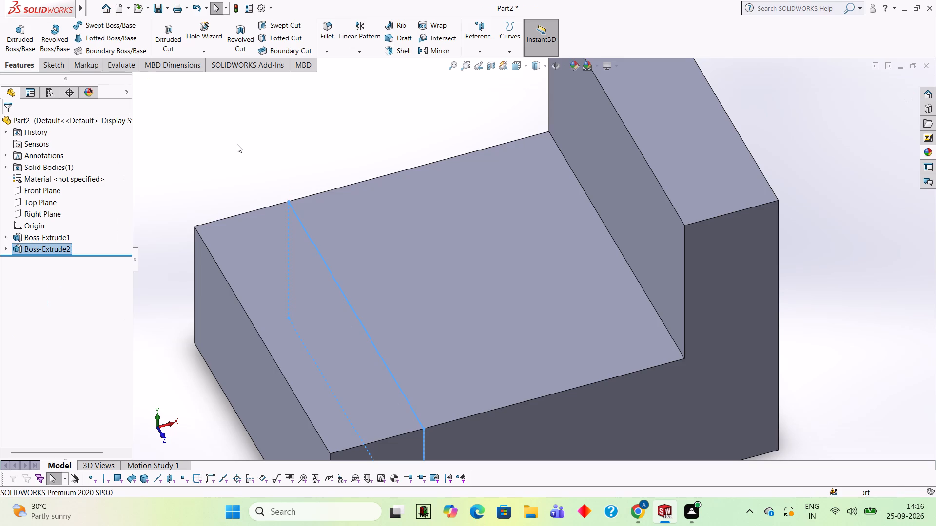
Sketch a 65 mm diameter circle on the lower step's top face, centred on the midpoint of its outer edge.
scroll(306, 209, "up", 5)
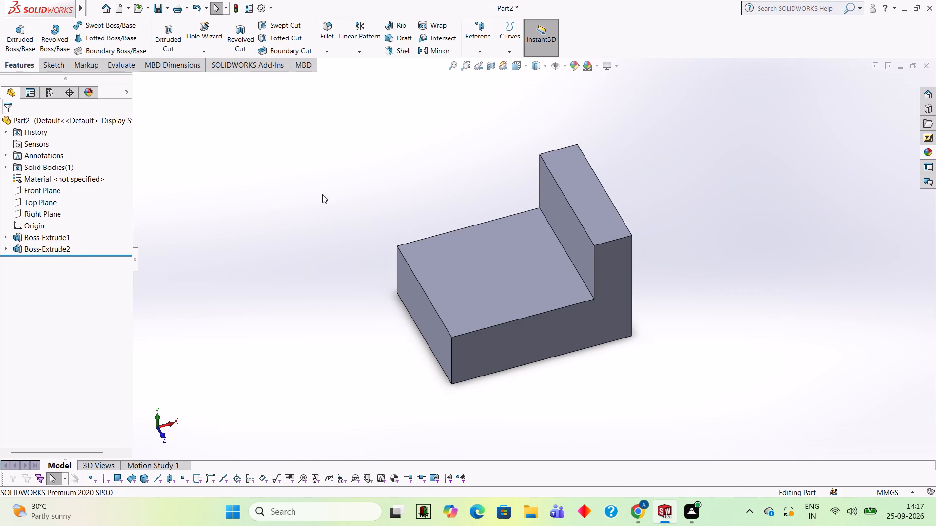
middle_click_drag(318, 183, 293, 280)
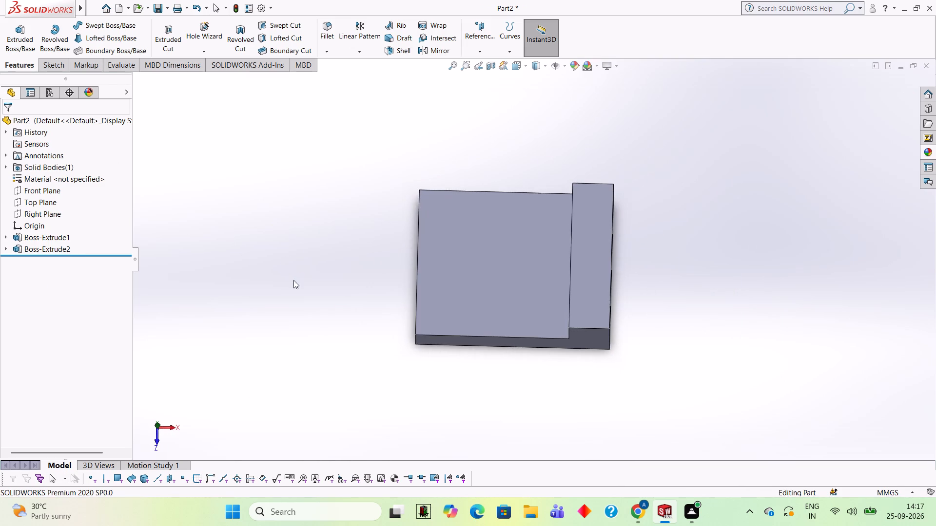
left_click(461, 257)
left_click(499, 232)
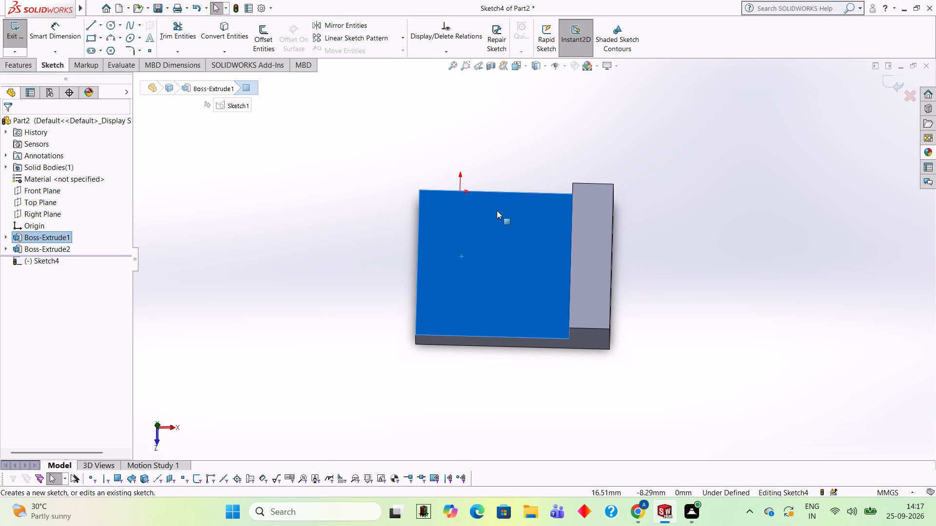
key("ctrl+8")
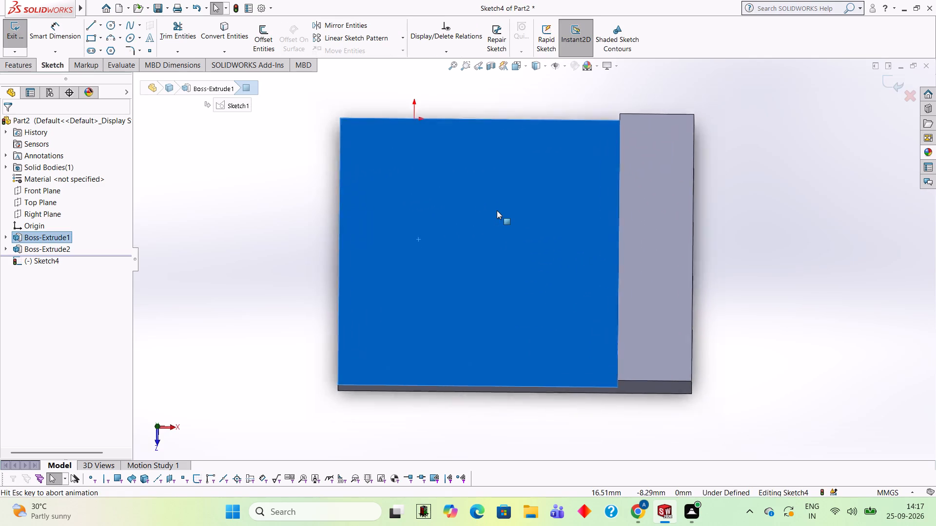
left_click(113, 22)
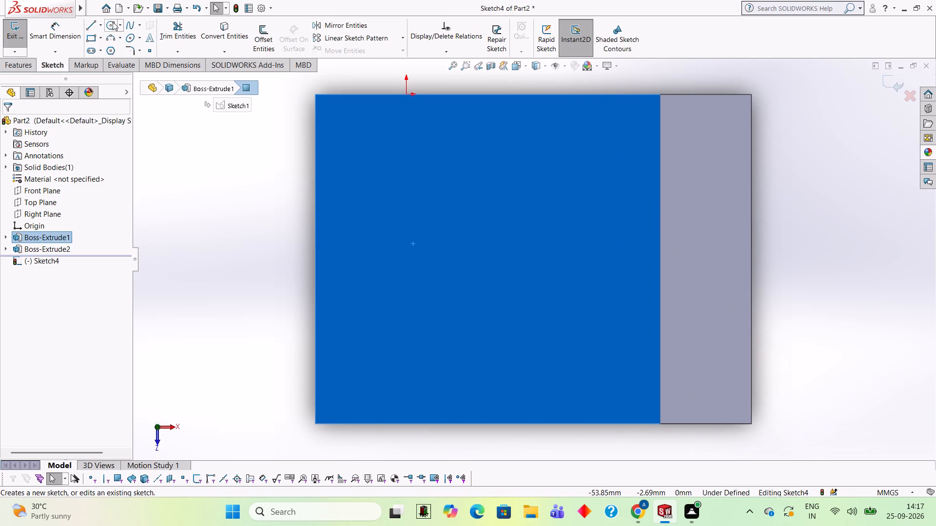
left_click(314, 259)
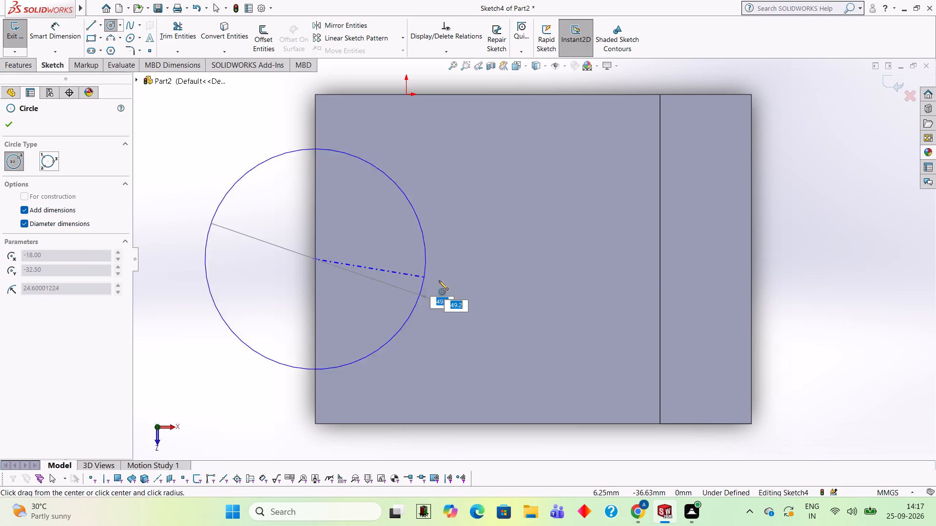
type("65")
key("Return")
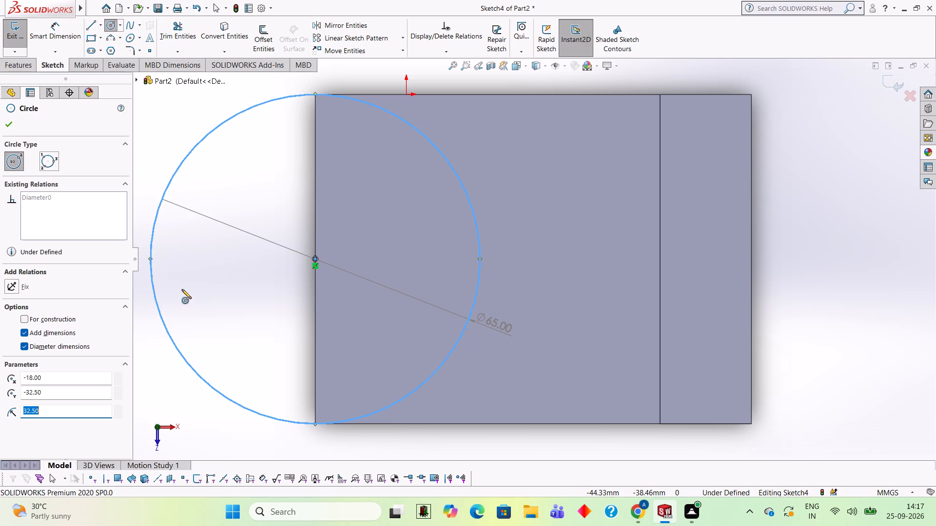
Calculate 48 minus 28 in the Calculator and close it.
type("48")
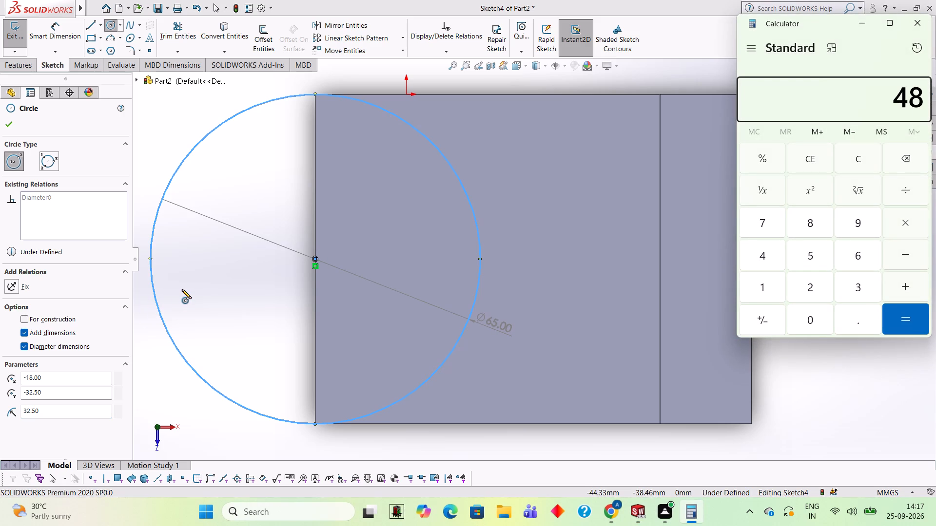
key("minus")
key("2")
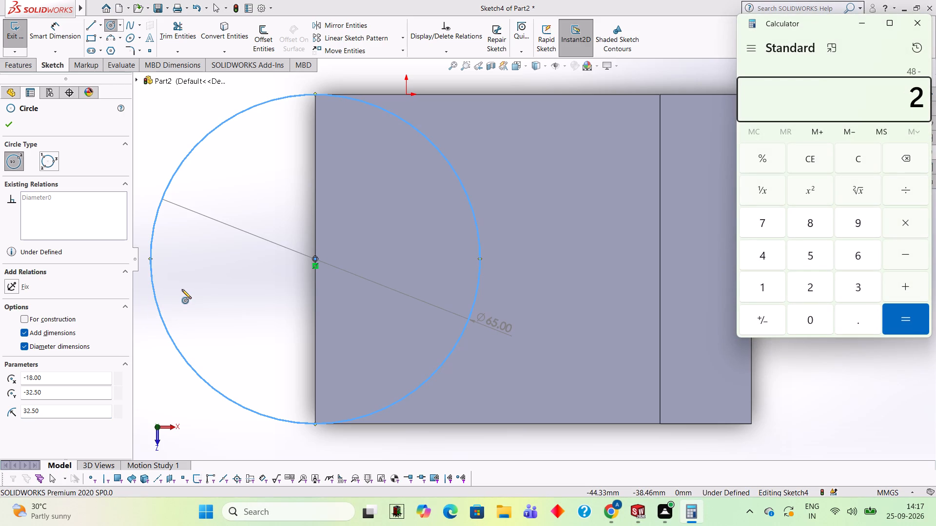
key("8")
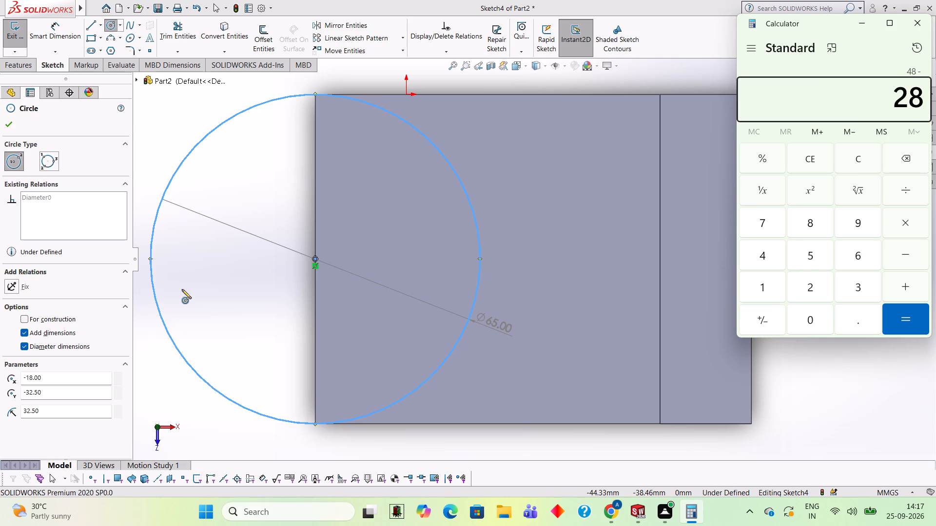
key("Return")
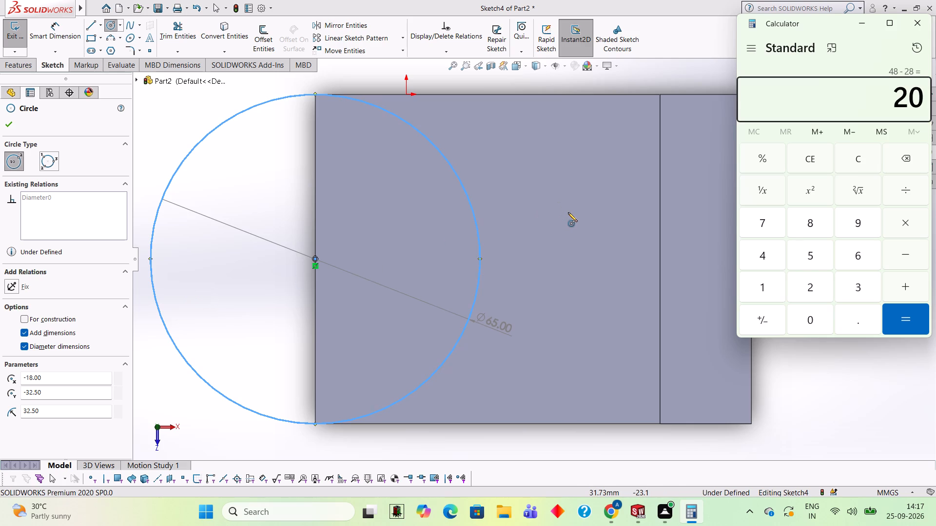
left_click(913, 32)
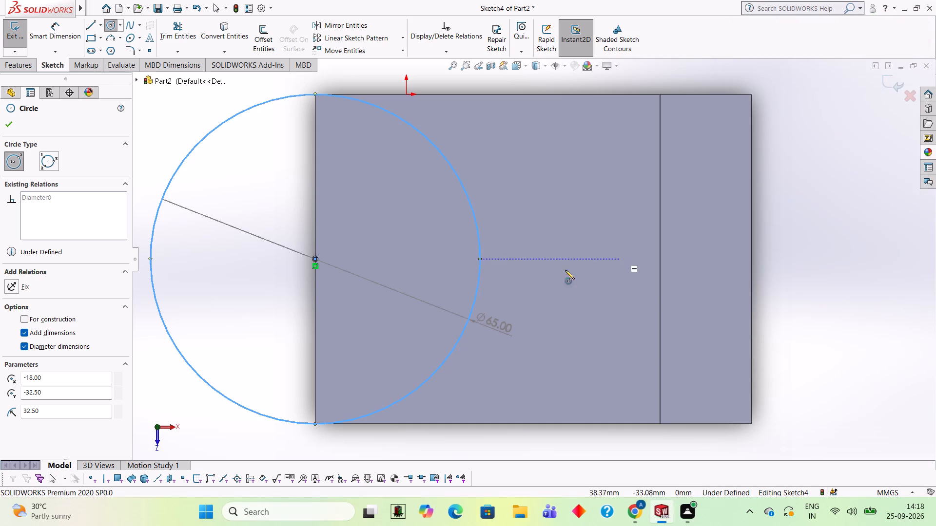
Start a blind boss extrusion of the 65 mm circle from the sketch plane with a depth of 20 mm.
left_click(26, 70)
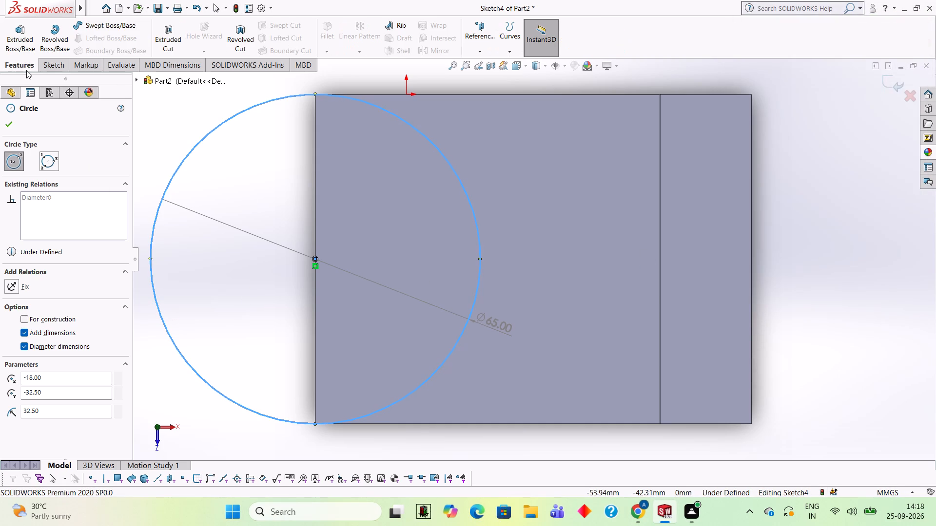
left_click(26, 45)
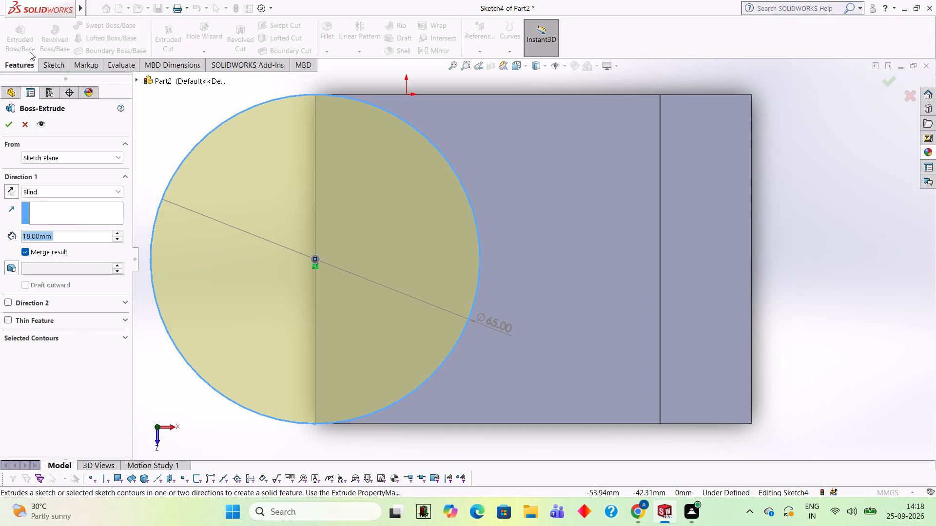
type("20")
key("Return")
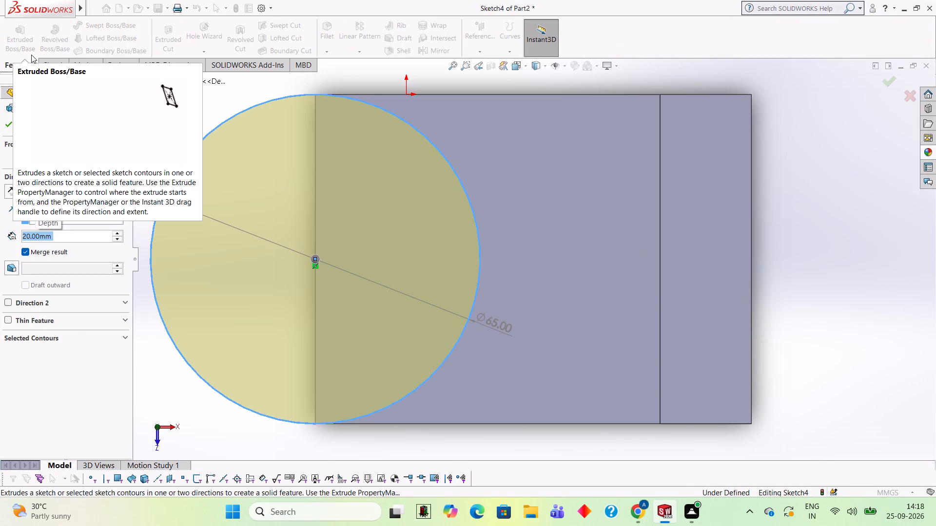
middle_click_drag(475, 244, 533, 144)
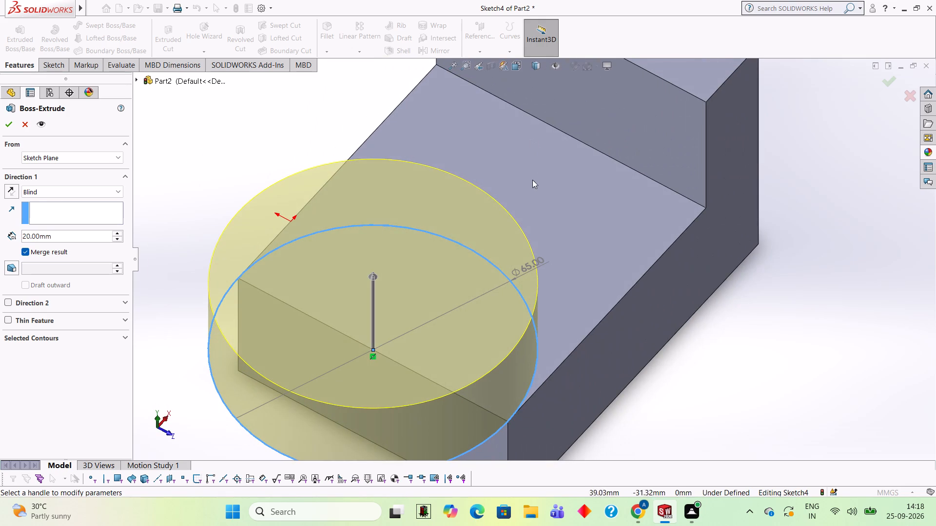
Set the circle's extrusion depth to 48 mm and reverse its direction to run downward.
left_click(61, 238)
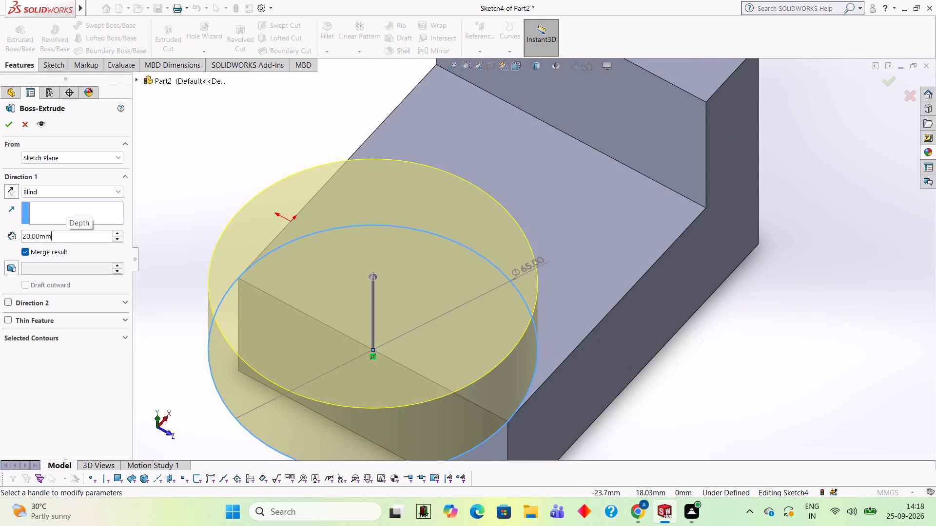
key("BackSpace")
key("BackSpace")
key("BackSpace")
key("BackSpace")
key("BackSpace")
key("BackSpace")
key("BackSpace")
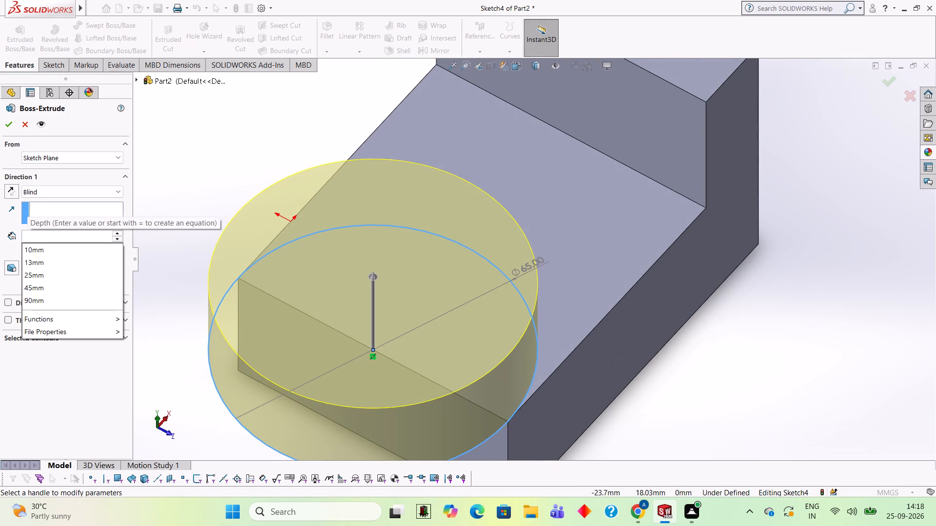
key("4")
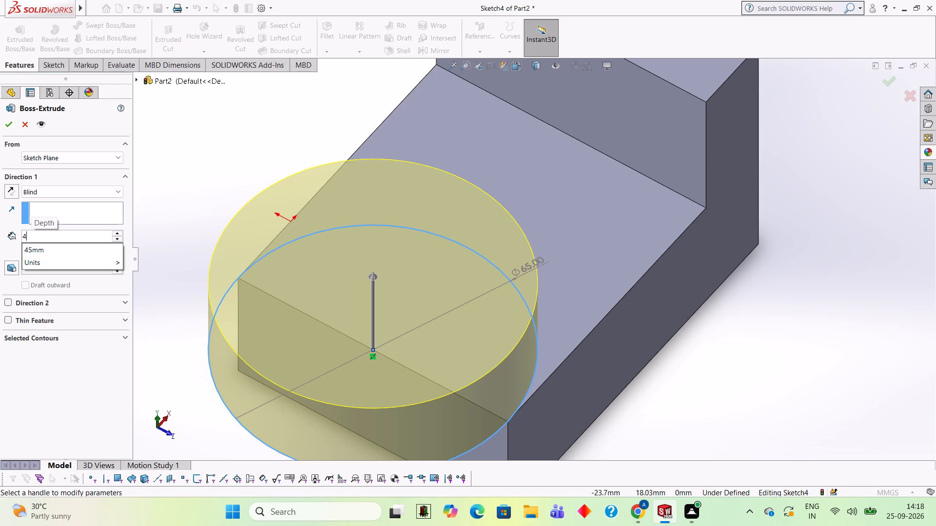
key("8")
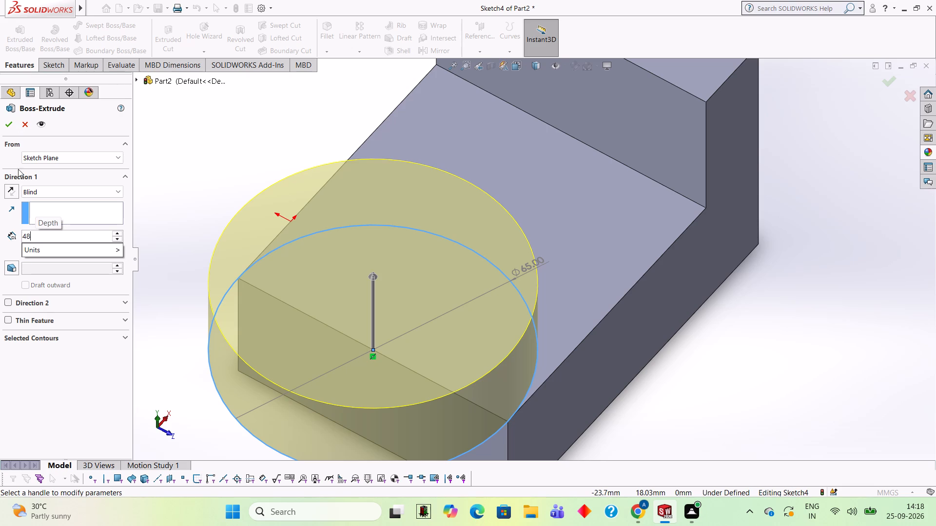
left_click(15, 191)
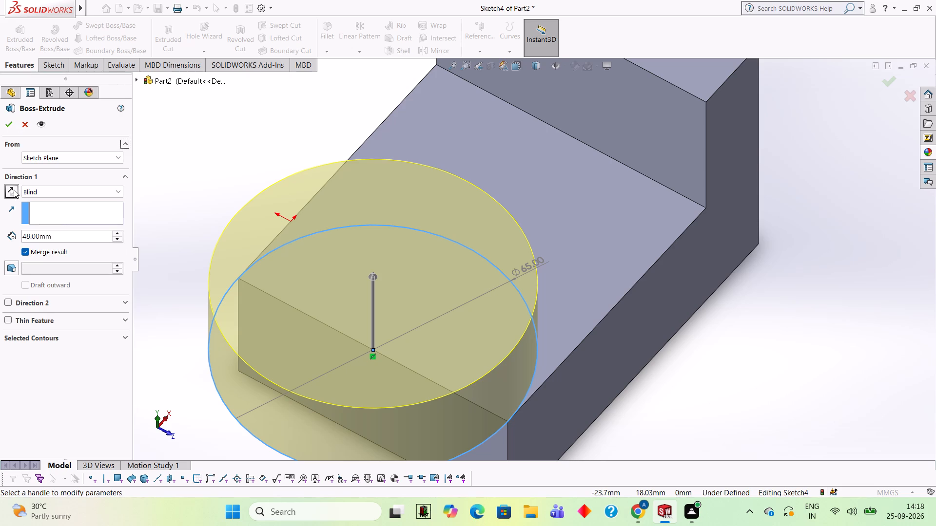
left_click(14, 189)
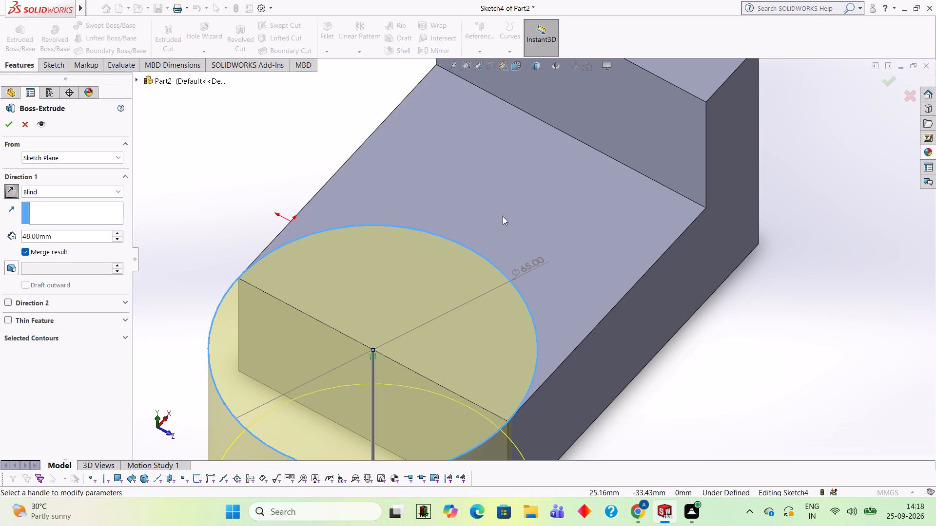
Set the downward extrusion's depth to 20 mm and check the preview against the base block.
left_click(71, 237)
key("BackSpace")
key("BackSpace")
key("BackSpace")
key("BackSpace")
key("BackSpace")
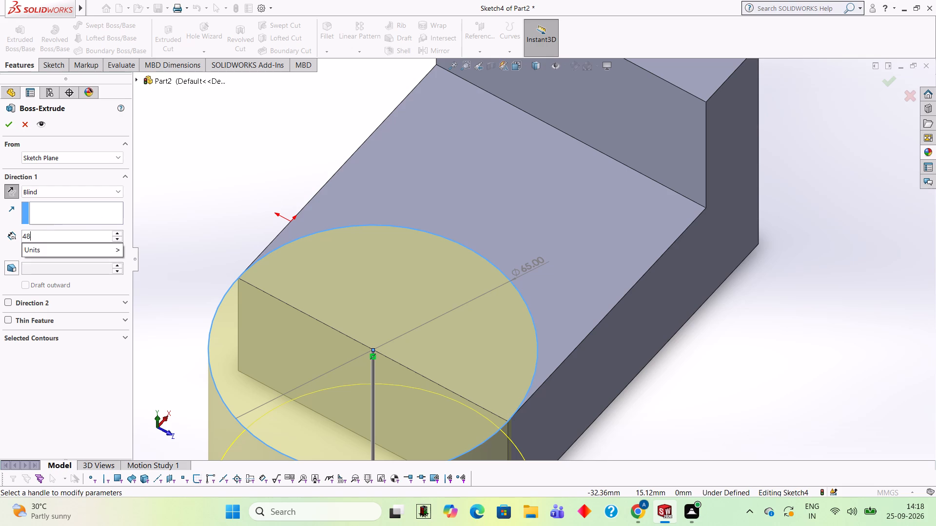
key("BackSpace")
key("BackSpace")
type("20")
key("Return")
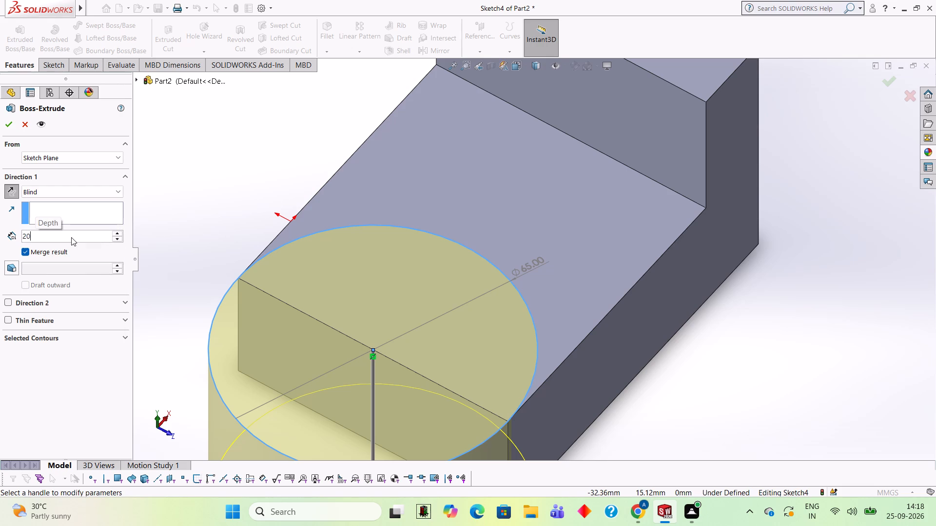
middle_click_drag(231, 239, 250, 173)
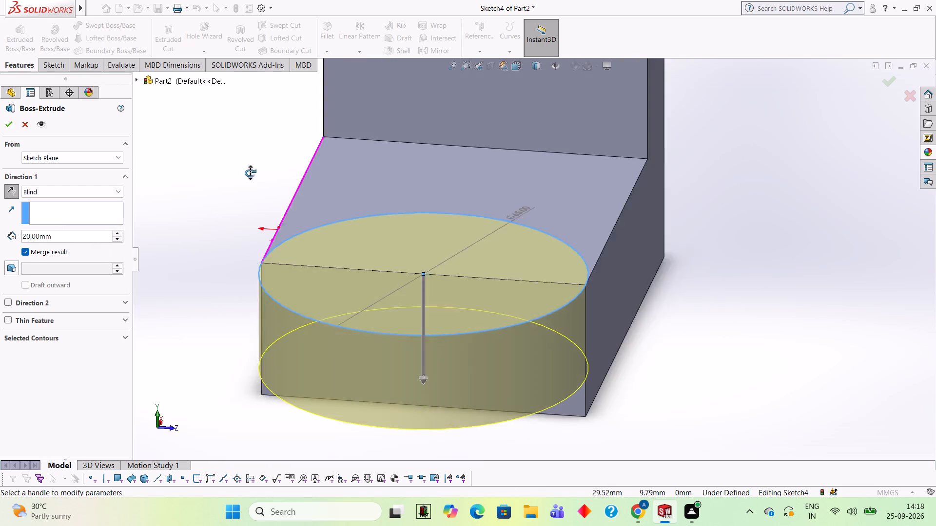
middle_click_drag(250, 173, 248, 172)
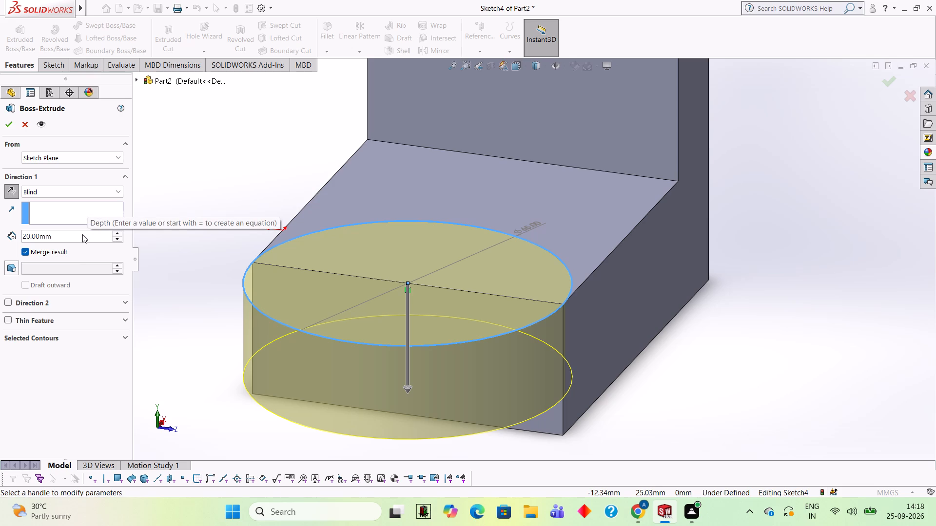
Set the circle's downward extrusion depth to 28 mm.
key("BackSpace")
key("BackSpace")
key("BackSpace")
left_click(82, 234)
key("BackSpace")
key("BackSpace")
key("BackSpace")
key("BackSpace")
key("BackSpace")
key("BackSpace")
key("BackSpace")
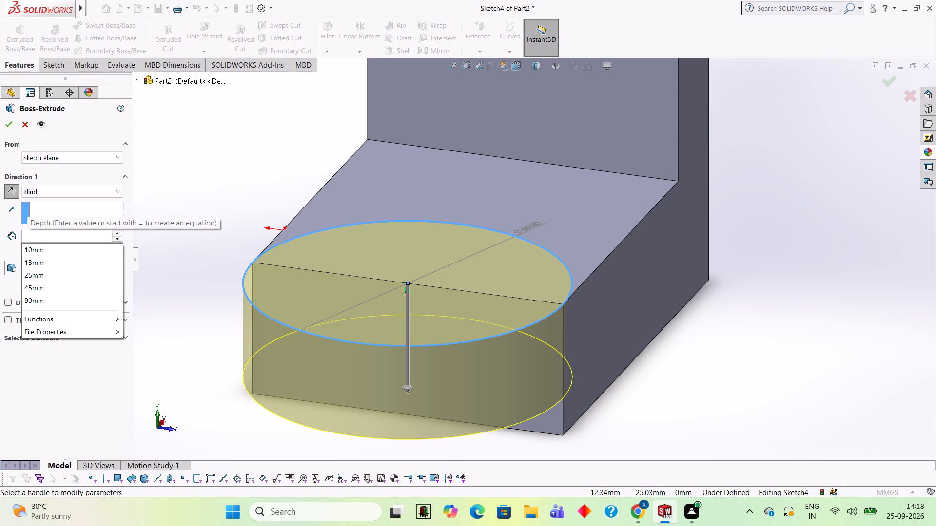
type("28")
key("Return")
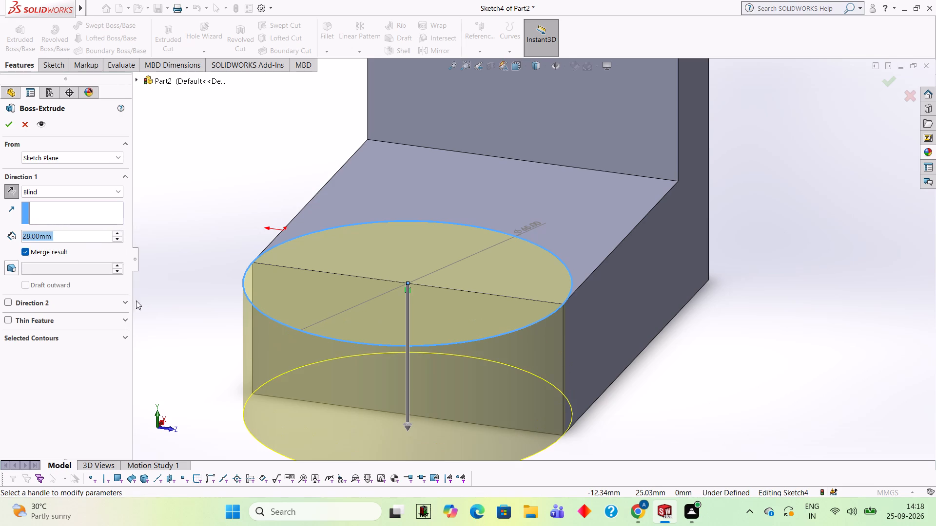
Set the circle's downward extrusion depth to 48 mm and complete the boss.
middle_click_drag(153, 302, 177, 257)
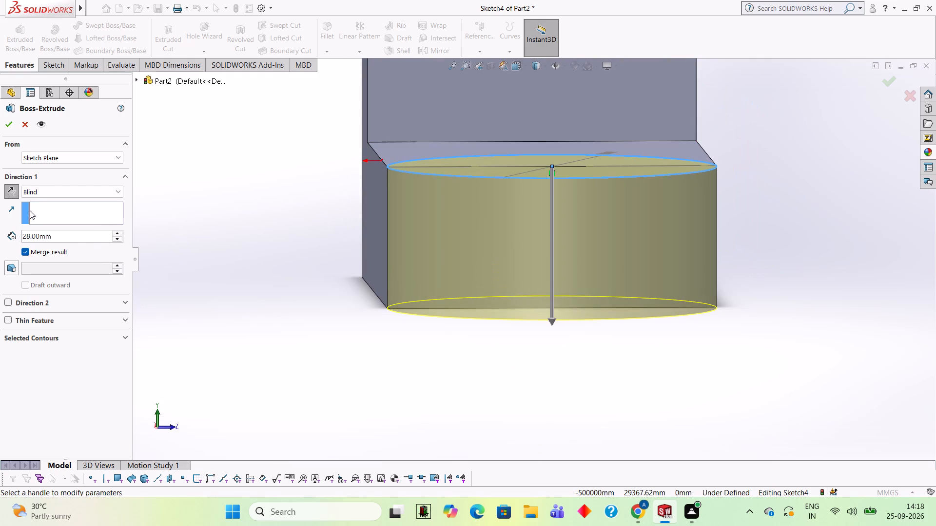
left_click(78, 240)
key("BackSpace")
key("BackSpace")
key("BackSpace")
key("BackSpace")
key("BackSpace")
key("BackSpace")
key("BackSpace")
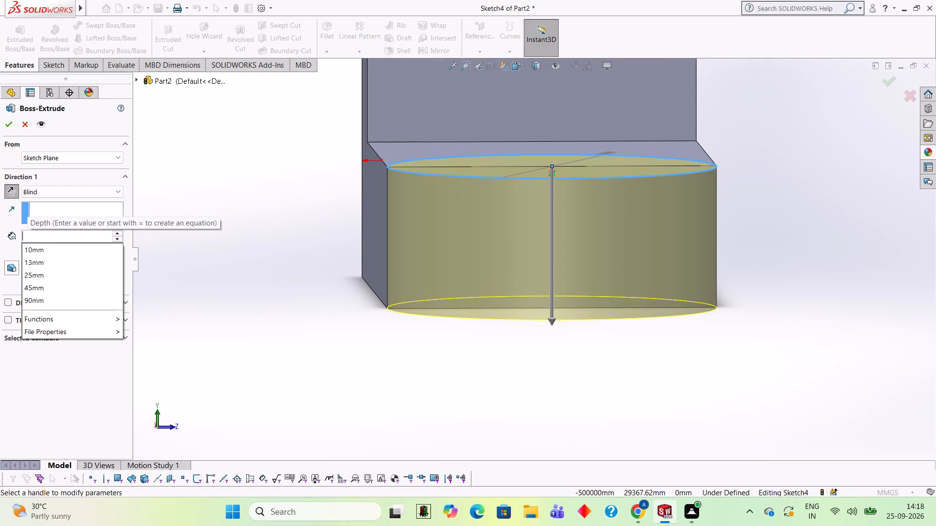
key("4")
key("8")
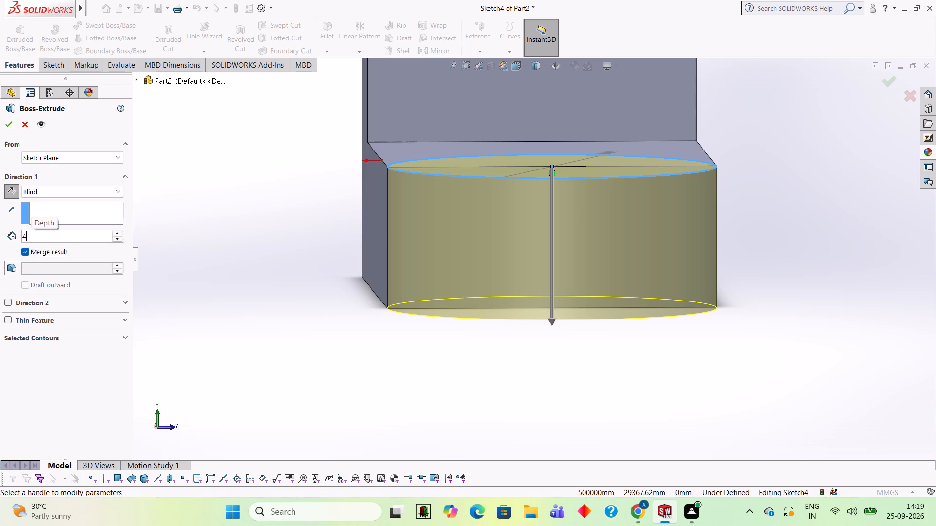
key("Return")
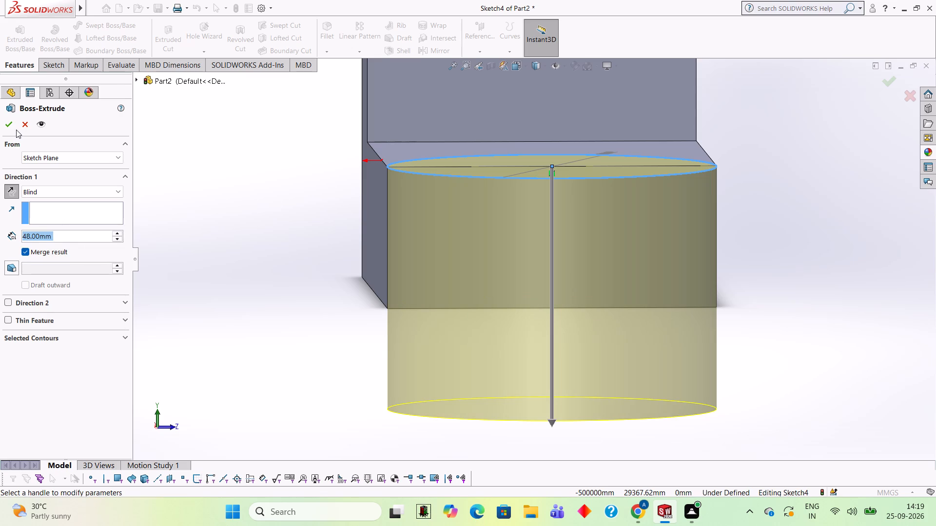
left_click(11, 128)
left_click(249, 226)
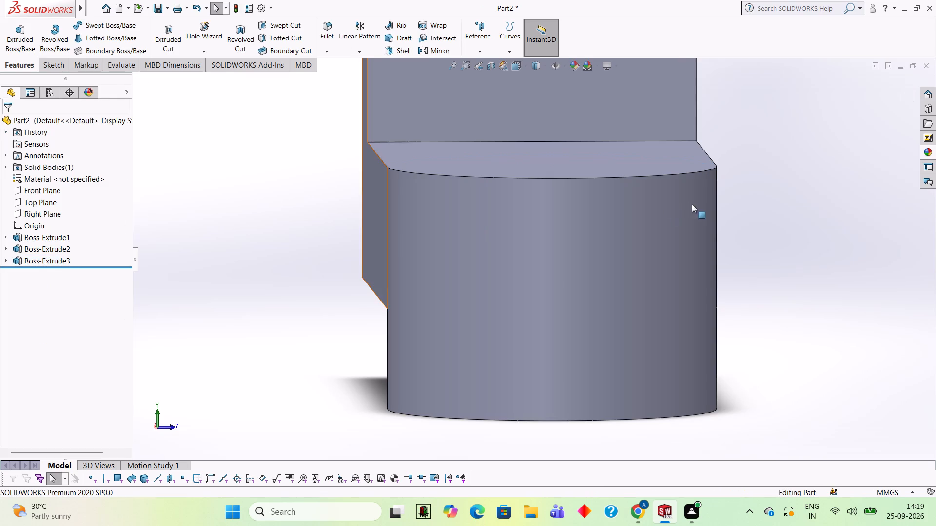
Sketch a 65 mm diameter circle on the base's upper face, concentric with its rounded end.
middle_click_drag(820, 171, 722, 176)
scroll(753, 188, "up", 1)
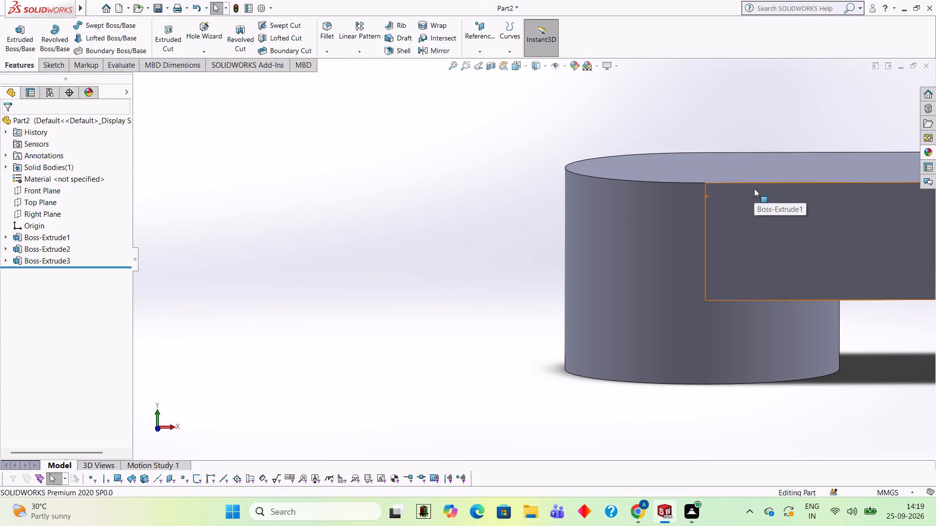
scroll(757, 181, "up", 1)
middle_click_drag(741, 152, 750, 337)
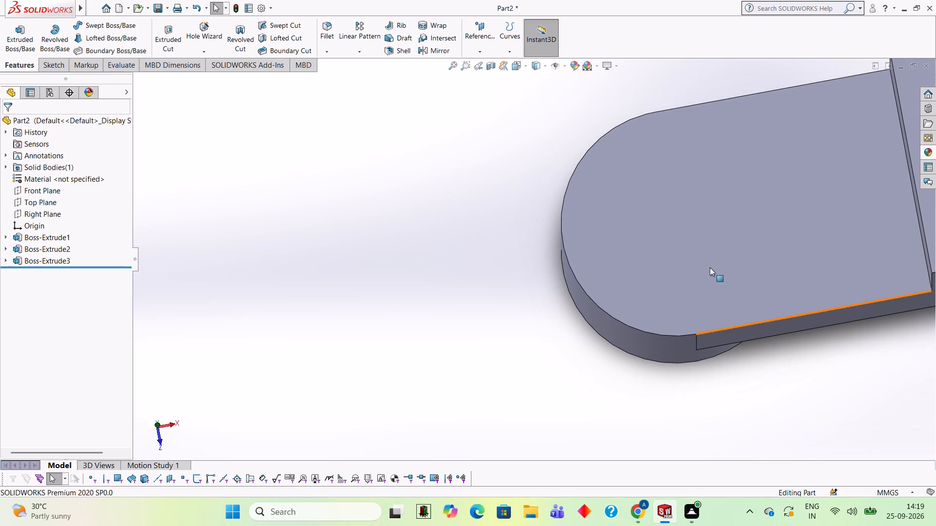
left_click(674, 196)
left_click(719, 168)
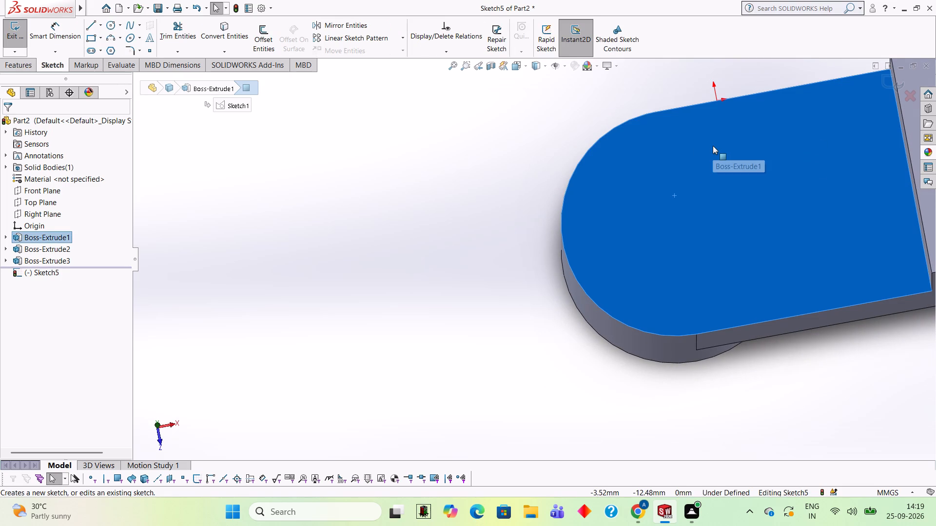
key("ctrl+8")
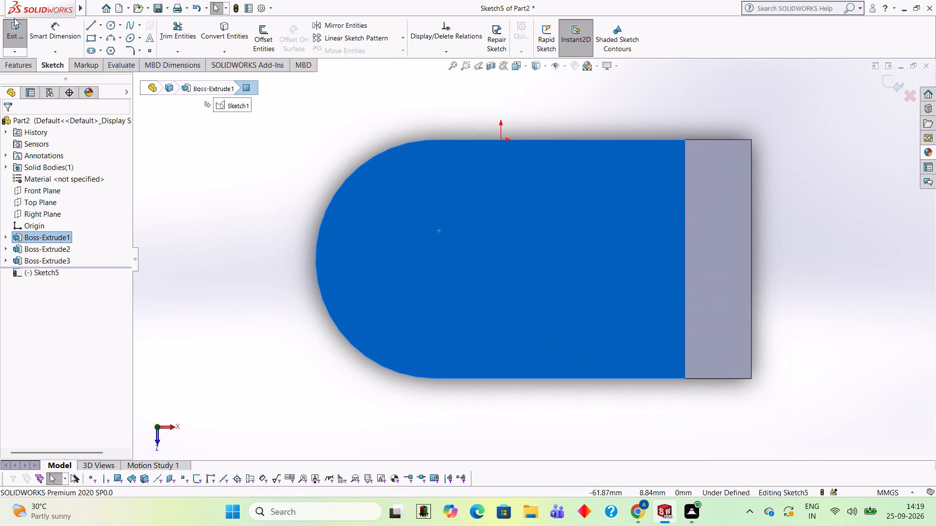
left_click(107, 28)
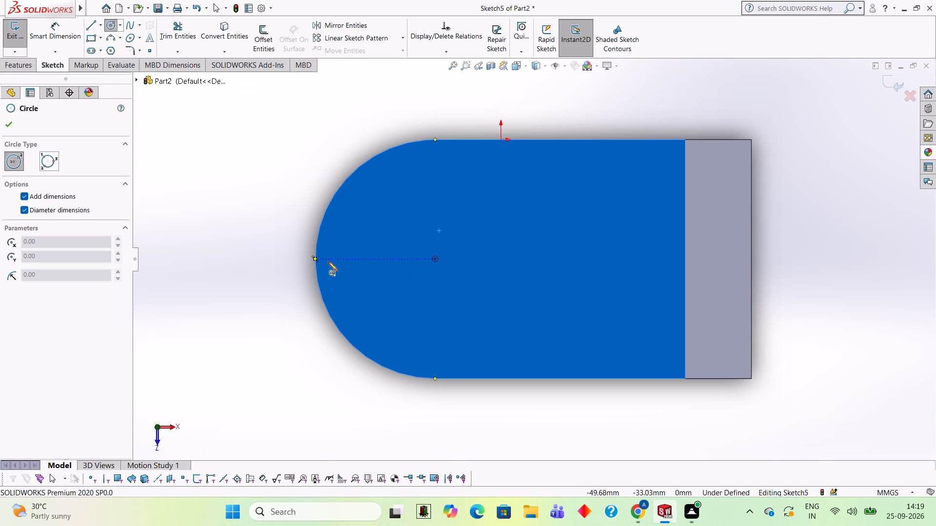
left_click(435, 258)
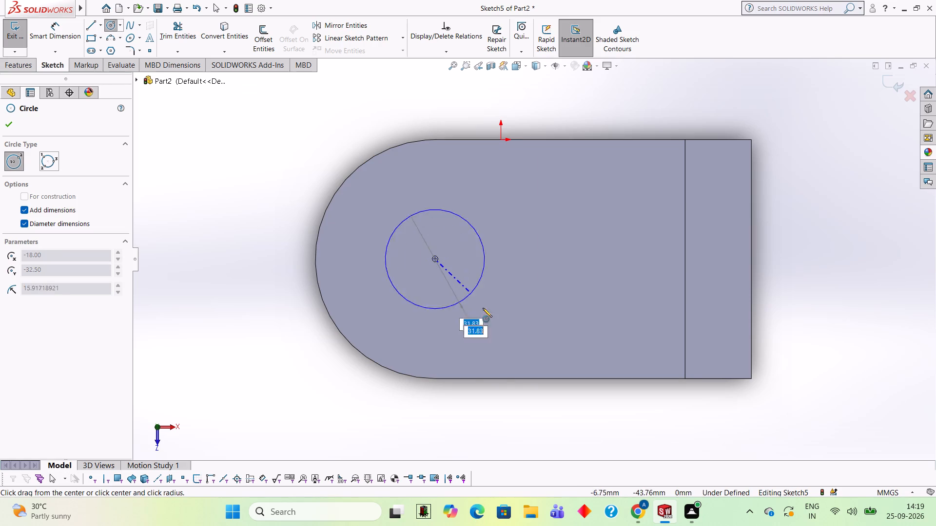
type("65")
key("Return")
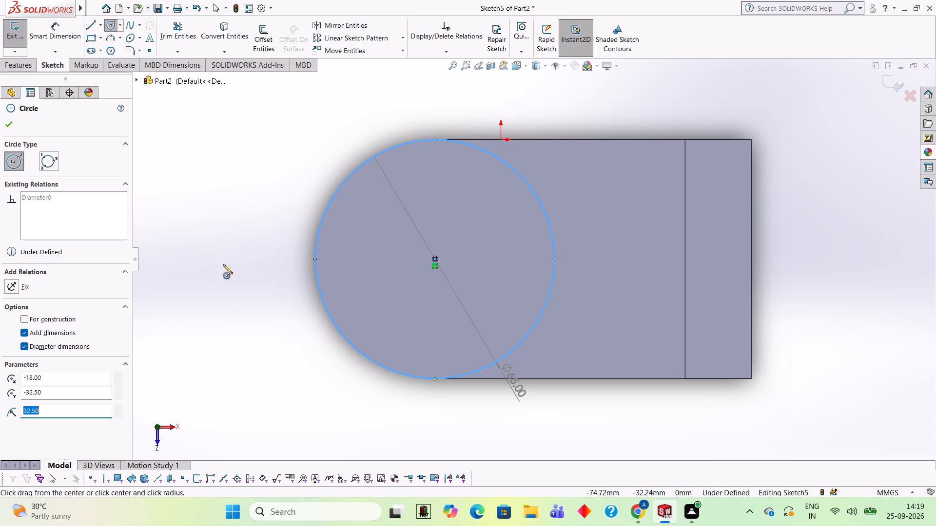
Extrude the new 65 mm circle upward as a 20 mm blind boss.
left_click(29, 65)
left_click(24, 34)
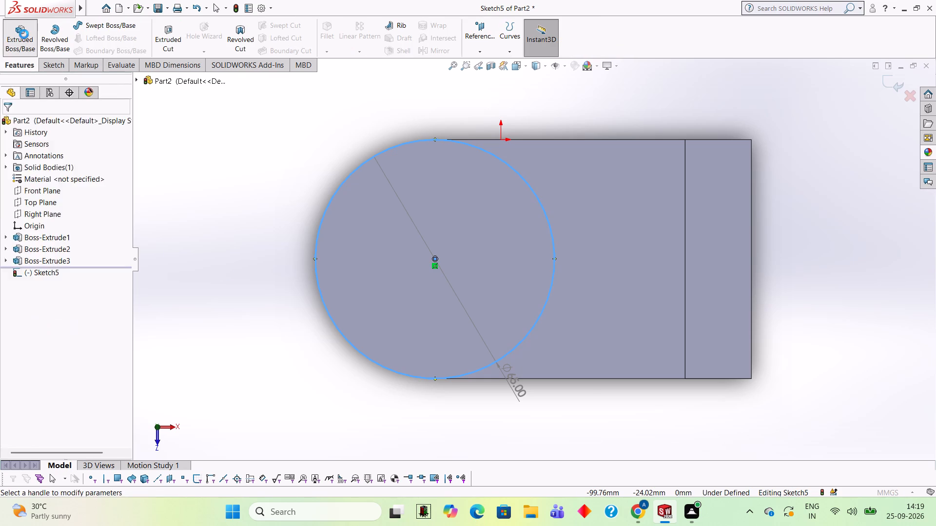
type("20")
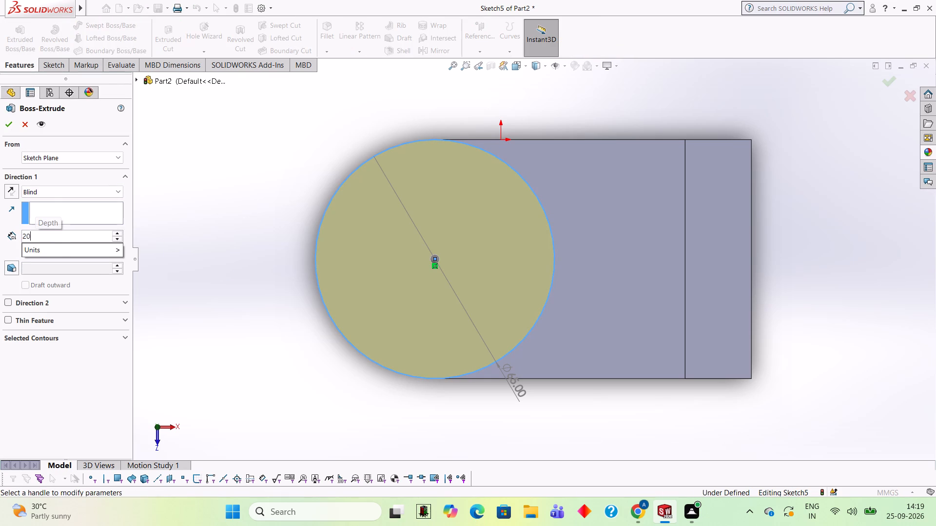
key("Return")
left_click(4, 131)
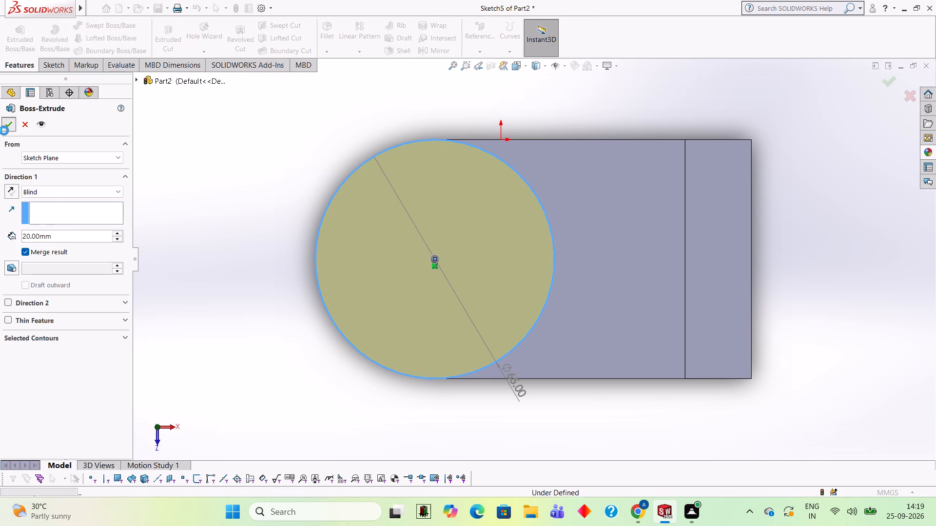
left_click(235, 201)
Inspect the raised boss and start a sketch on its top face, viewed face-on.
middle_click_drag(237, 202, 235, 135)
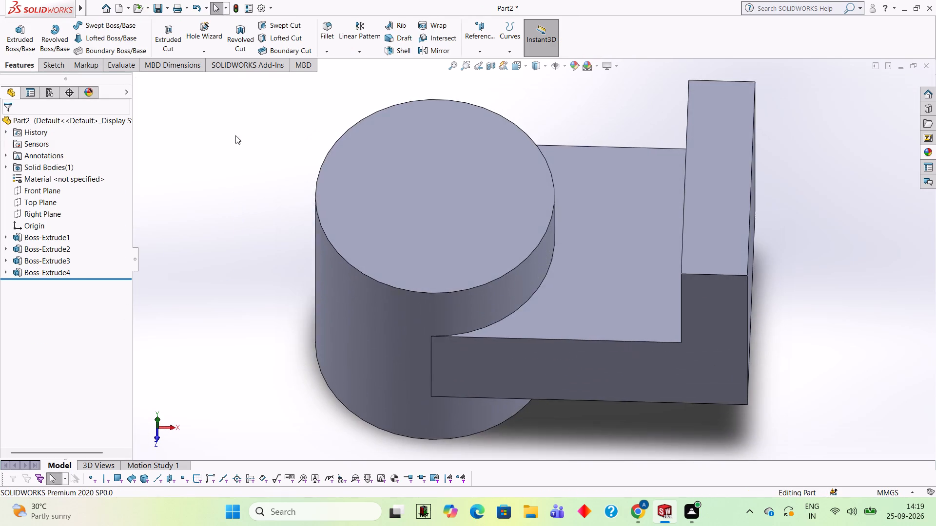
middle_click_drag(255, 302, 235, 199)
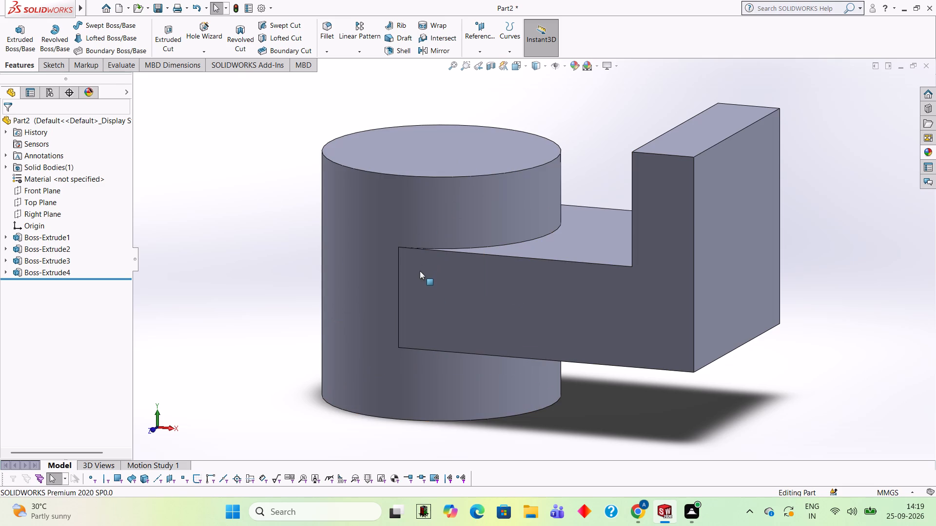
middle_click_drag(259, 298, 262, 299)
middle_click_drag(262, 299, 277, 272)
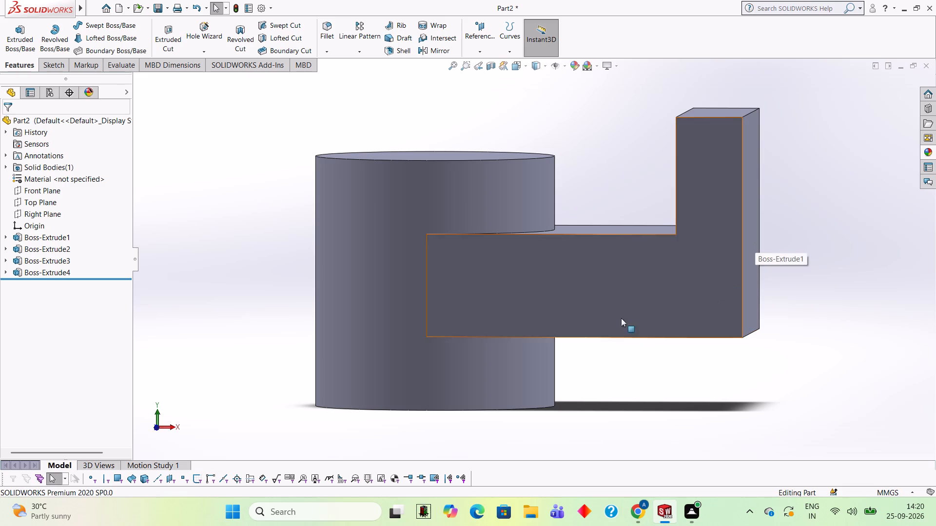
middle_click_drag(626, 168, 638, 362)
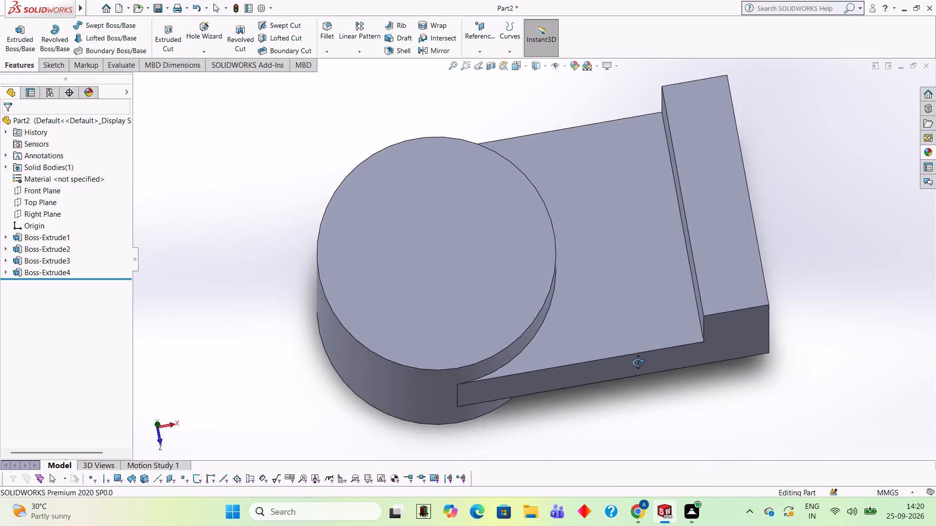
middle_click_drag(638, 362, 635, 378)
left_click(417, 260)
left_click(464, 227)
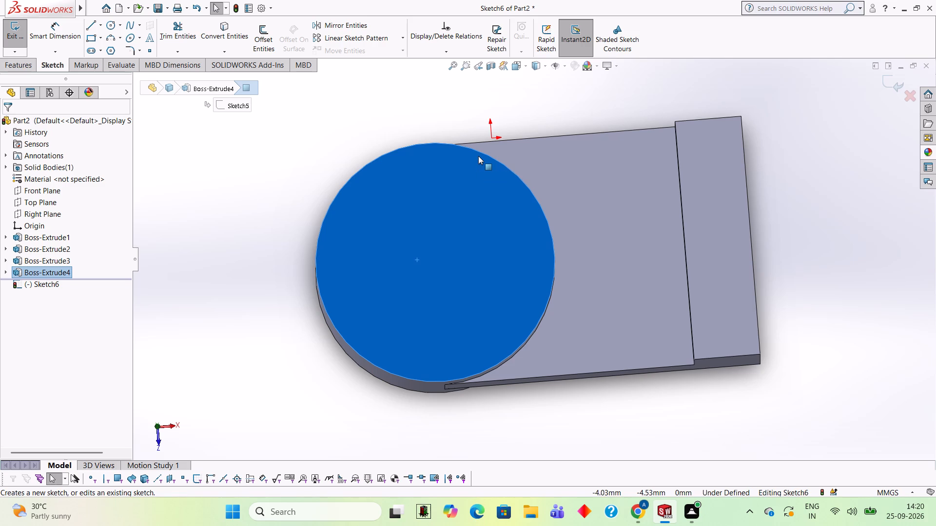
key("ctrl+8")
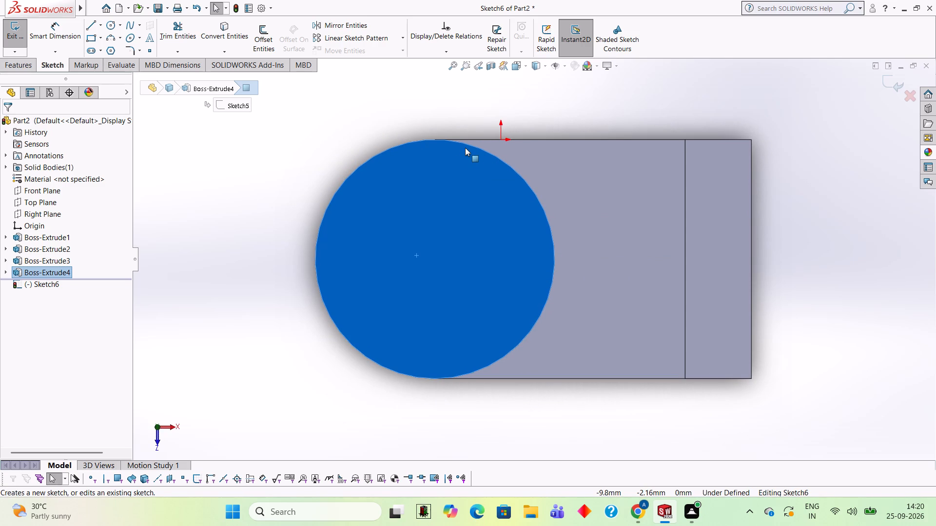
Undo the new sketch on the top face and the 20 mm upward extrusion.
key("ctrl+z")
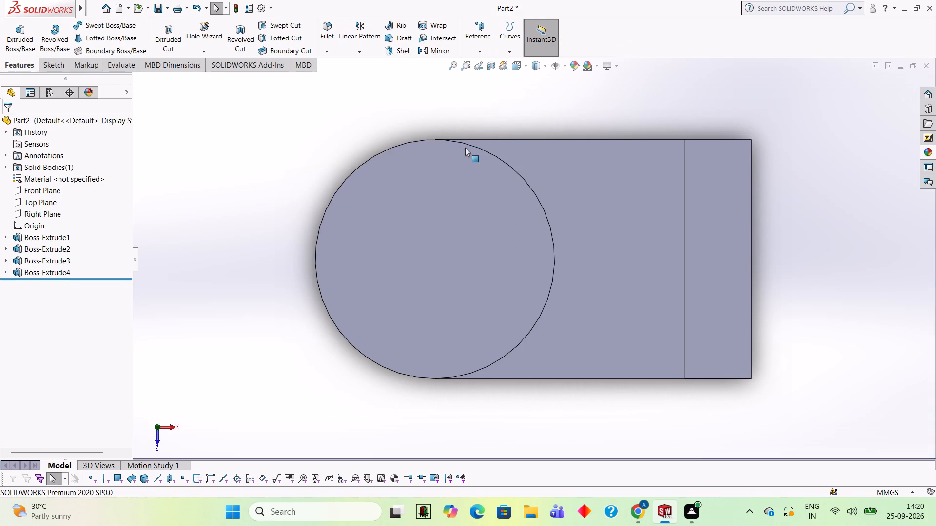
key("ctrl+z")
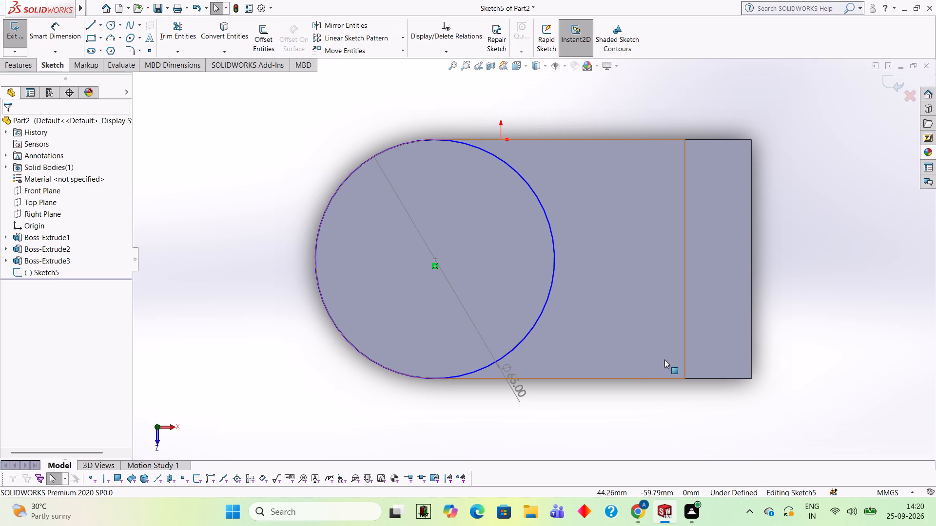
Extrude the 65 mm circle on the base's upper face upward as a 10 mm blind boss.
middle_click_drag(717, 420, 715, 359)
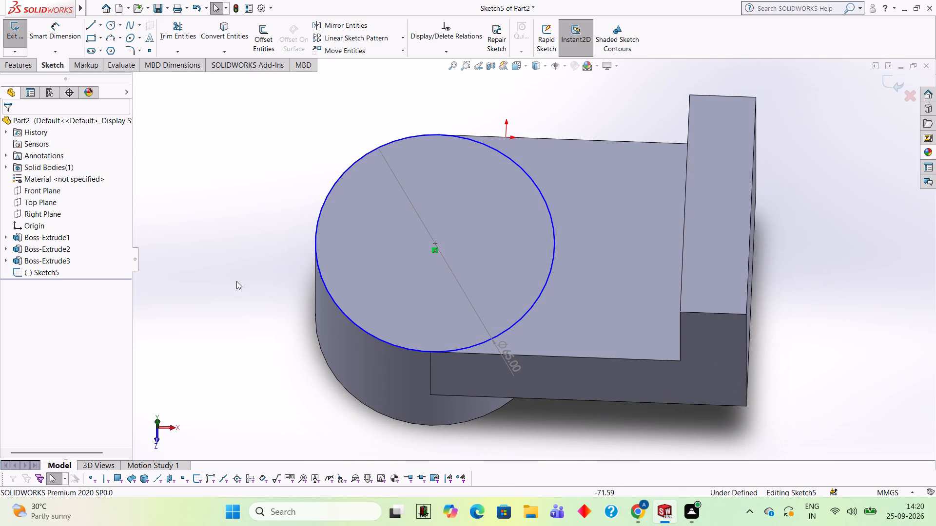
left_click(24, 65)
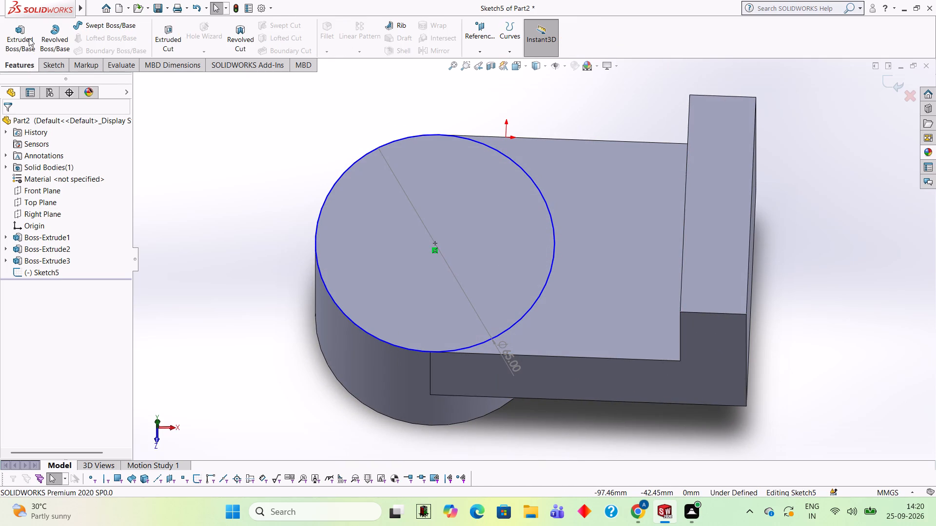
left_click(29, 38)
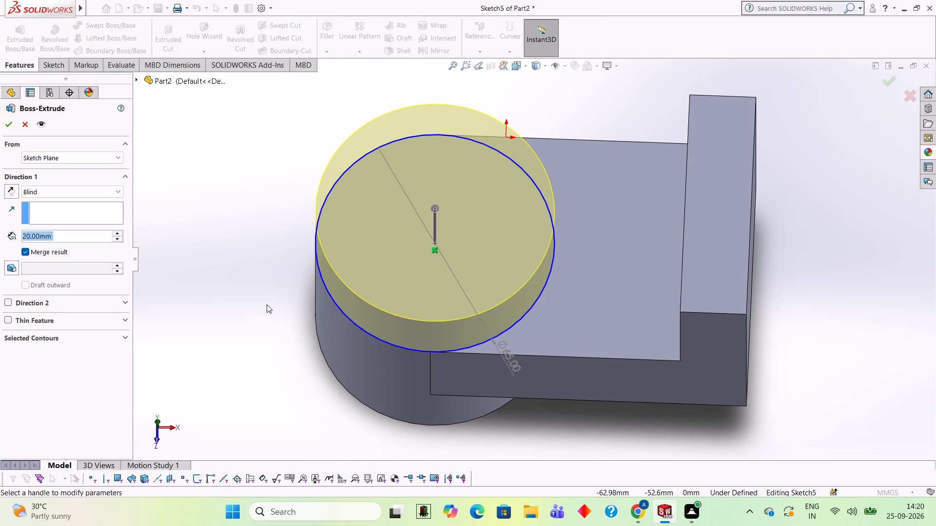
type("10")
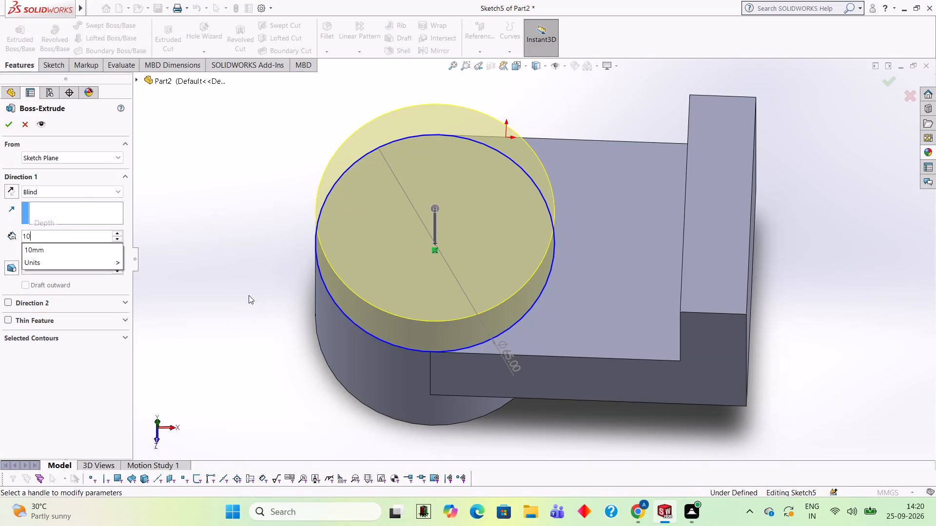
key("Return")
middle_click_drag(190, 309, 210, 188)
left_click(3, 125)
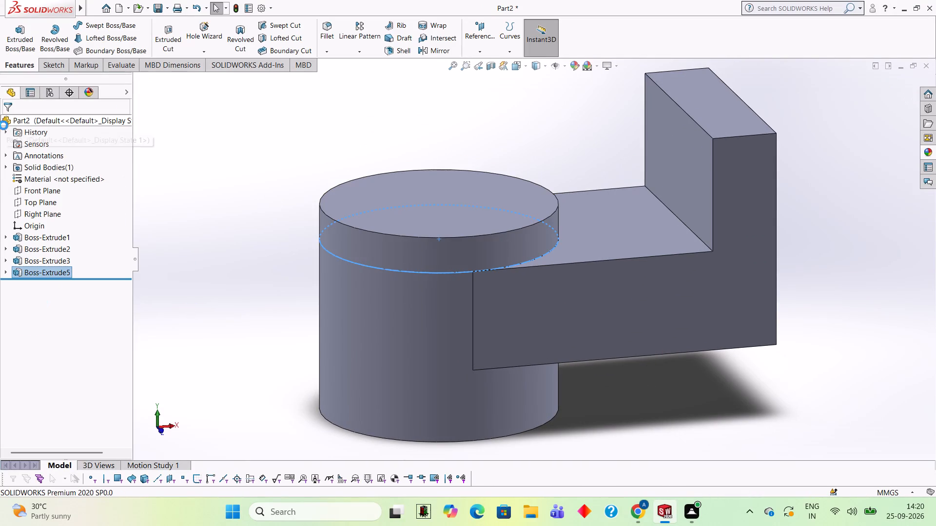
left_click(267, 177)
Sketch a 65 mm diameter circle on the boss's bottom face, concentric with its circular edge.
middle_click_drag(247, 293, 239, 244)
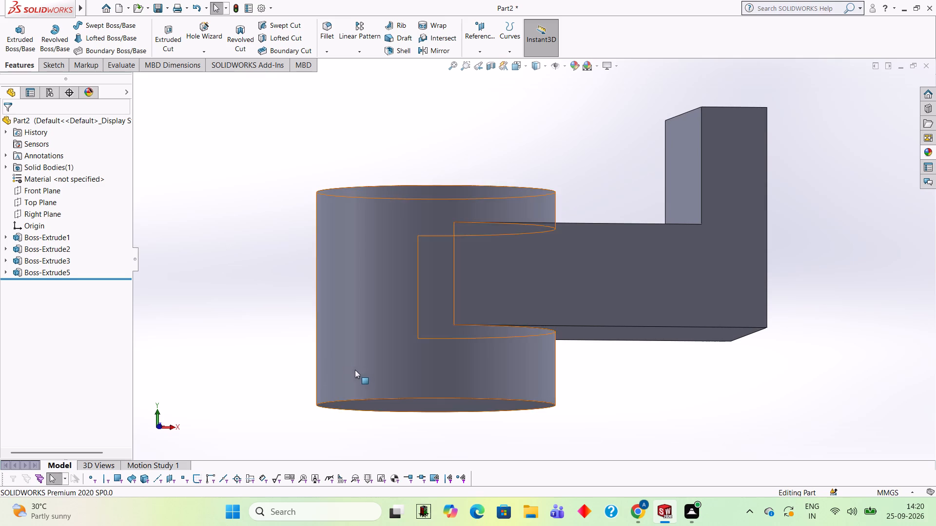
middle_click_drag(360, 372, 347, 244)
left_click(414, 357)
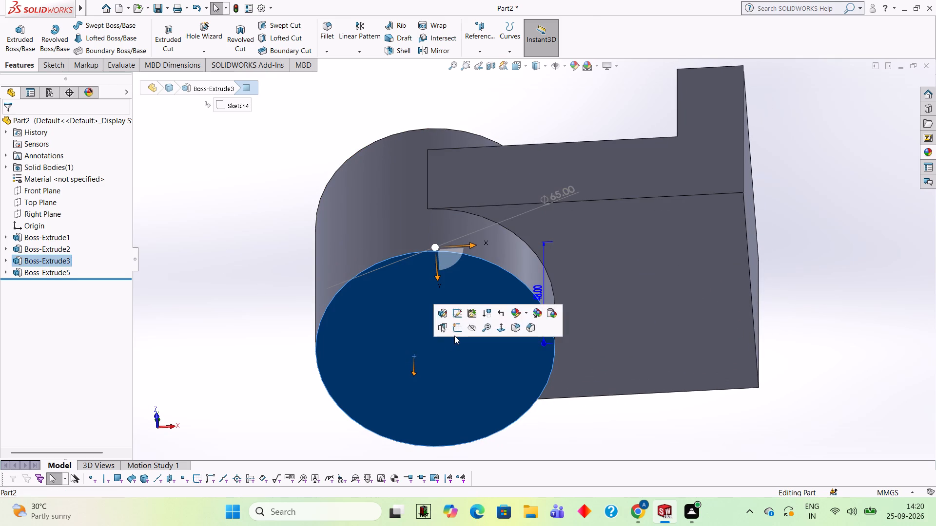
left_click(455, 333)
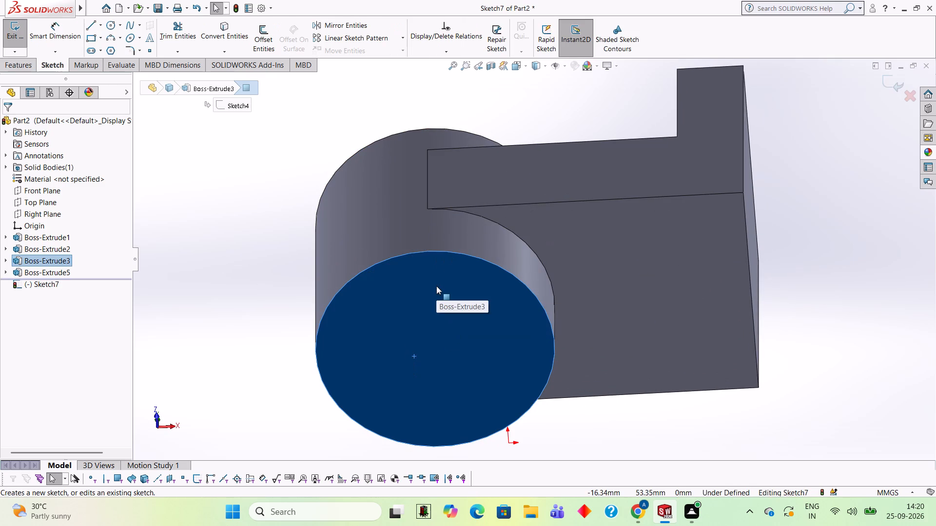
key("ctrl+8")
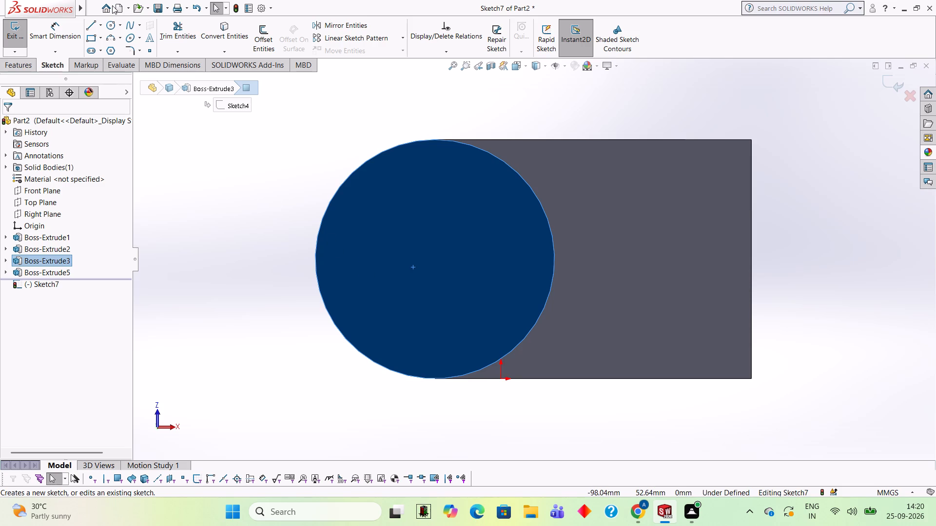
left_click(110, 20)
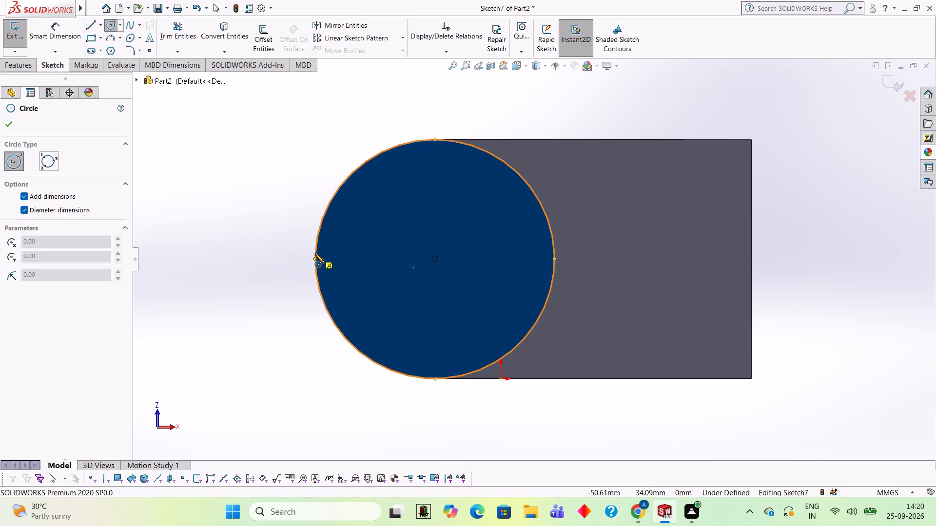
left_click(435, 259)
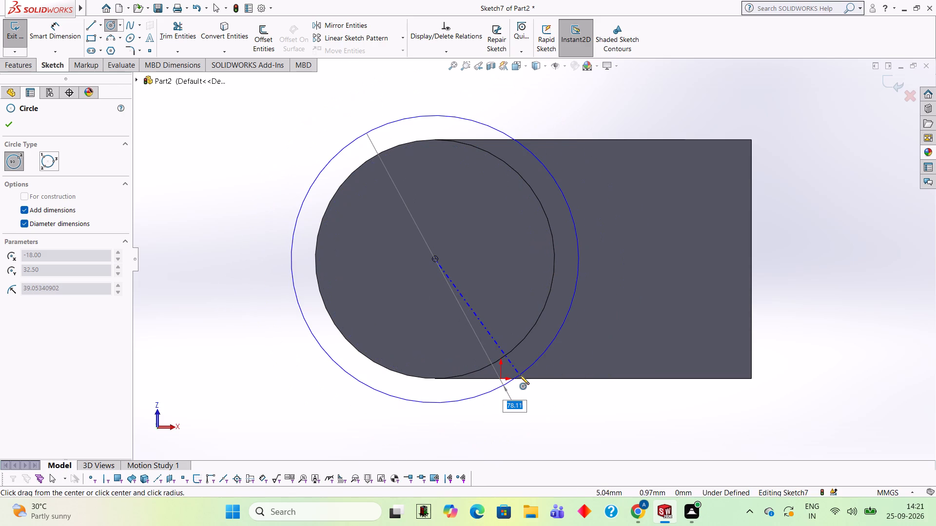
type("65")
key("Return")
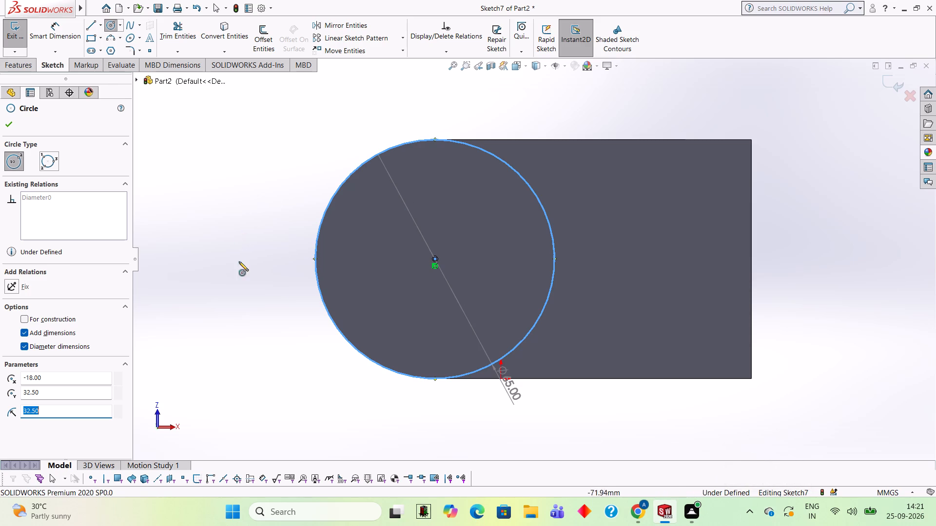
Cut the 65 mm circle 10 mm blind upward into the bottom of the boss.
left_click(10, 66)
left_click(161, 40)
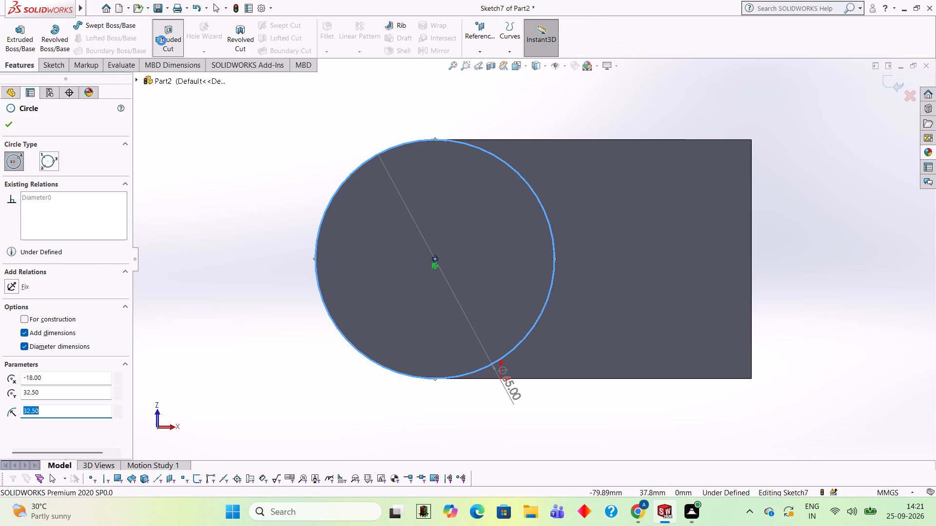
middle_click_drag(147, 282, 257, 122)
middle_click_drag(259, 122, 309, 309)
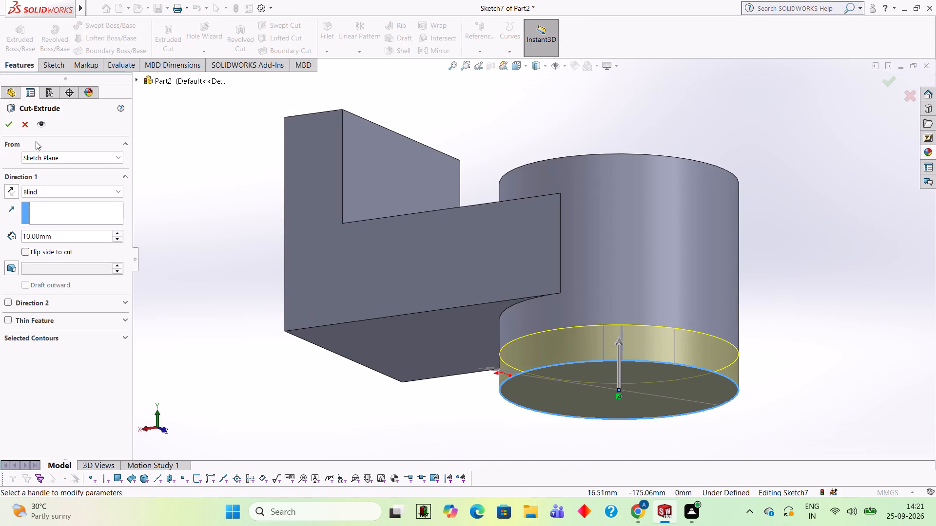
left_click(5, 125)
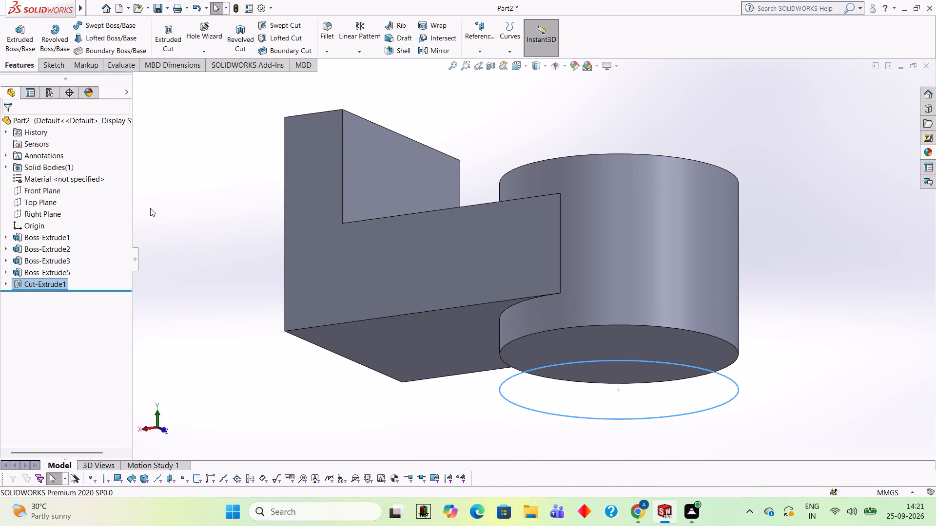
left_click(232, 207)
Inspect the trimmed boss and the L-shaped base from the sides and from above.
middle_click_drag(232, 207, 221, 296)
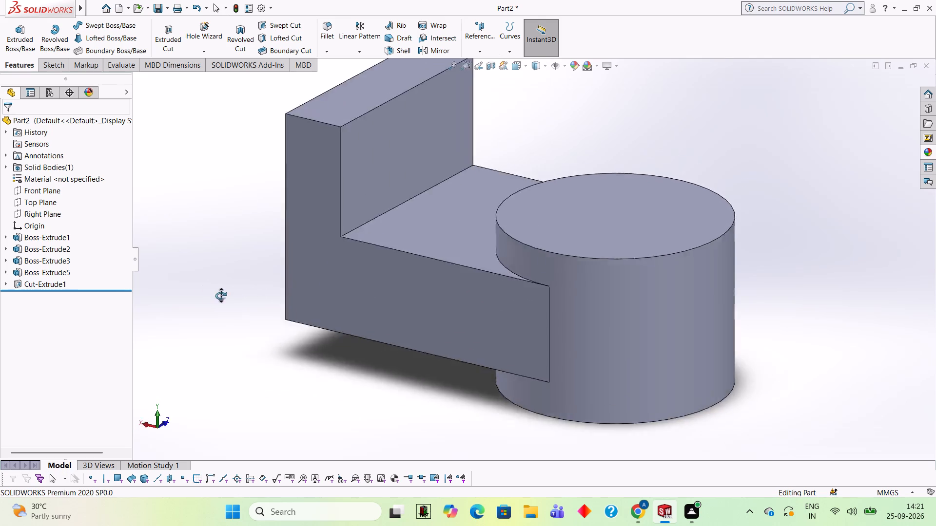
middle_click_drag(221, 296, 141, 301)
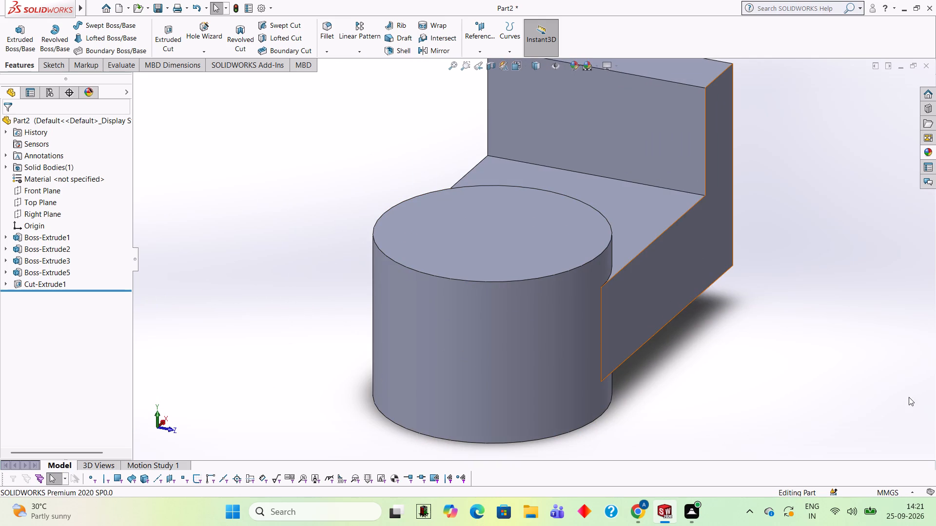
middle_click_drag(865, 284, 796, 243)
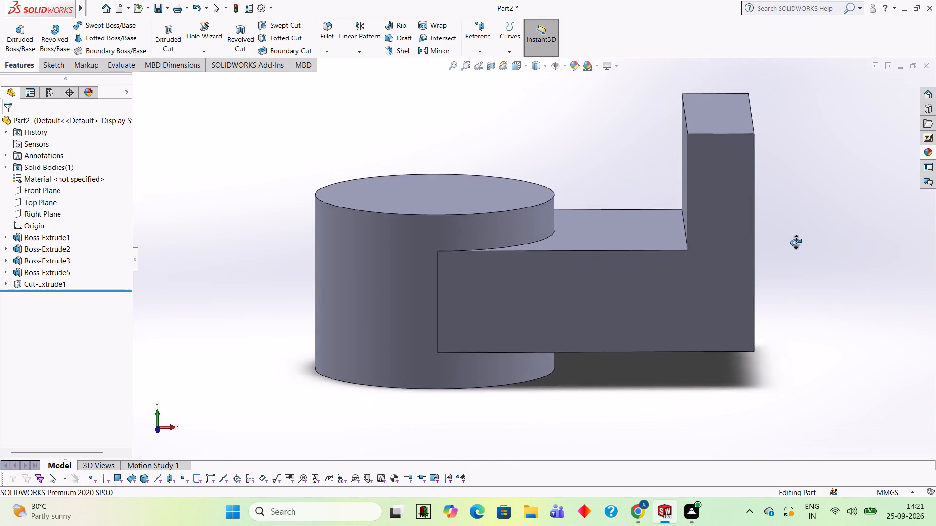
middle_click_drag(796, 243, 795, 240)
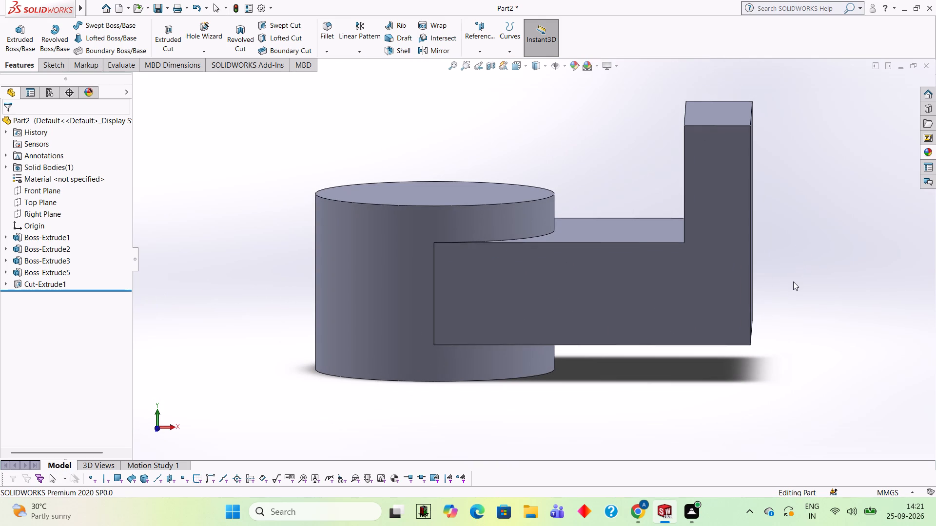
scroll(787, 294, "up", 1)
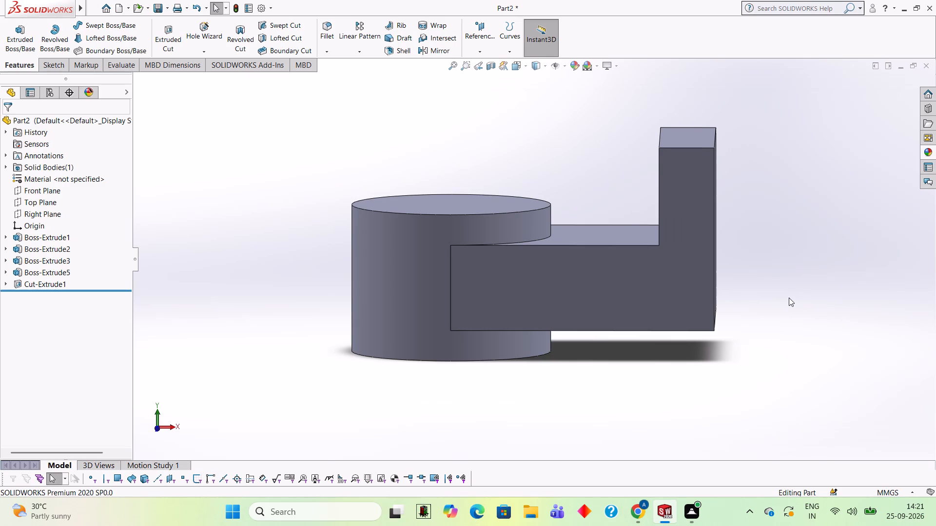
middle_click_drag(766, 227, 768, 388)
middle_click(771, 390)
middle_click(773, 390)
middle_click_drag(773, 390, 759, 349)
middle_click(758, 343)
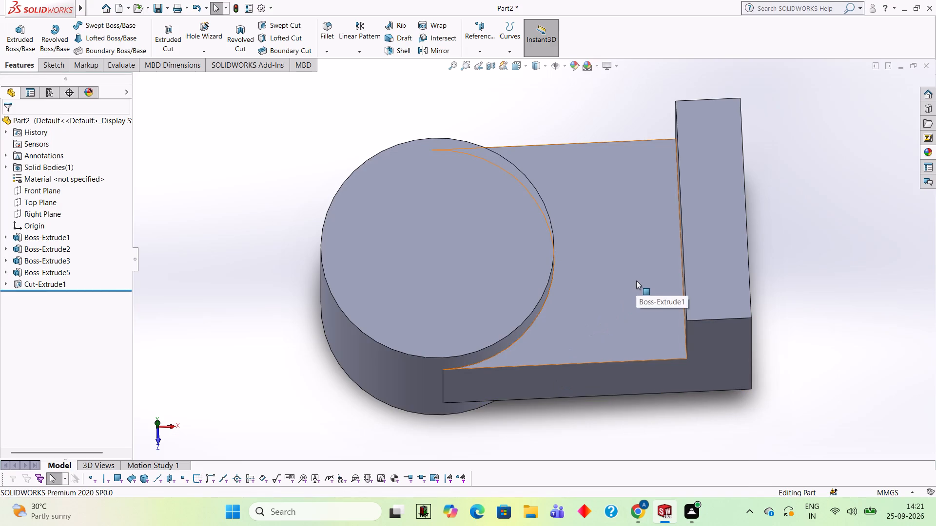
Sketch a 20 mm diameter circle at the centre of the boss's top face.
left_click(430, 256)
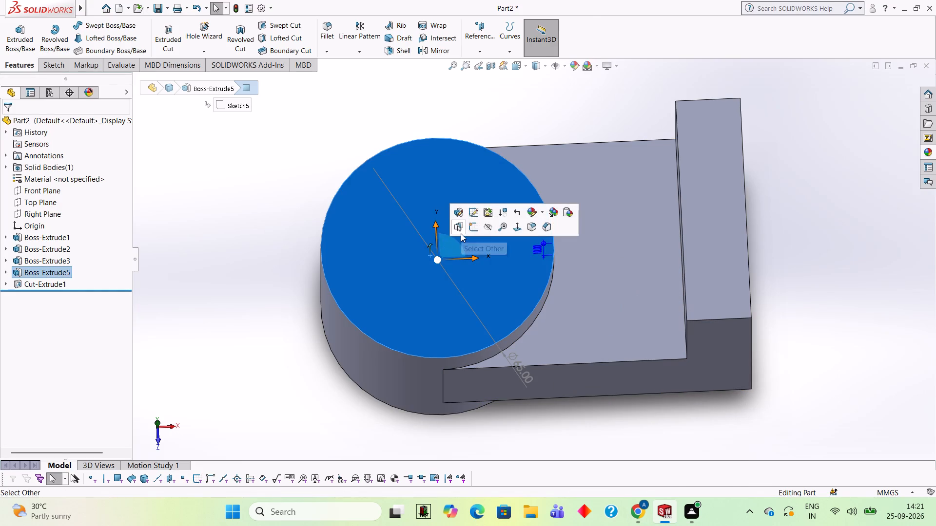
left_click(474, 225)
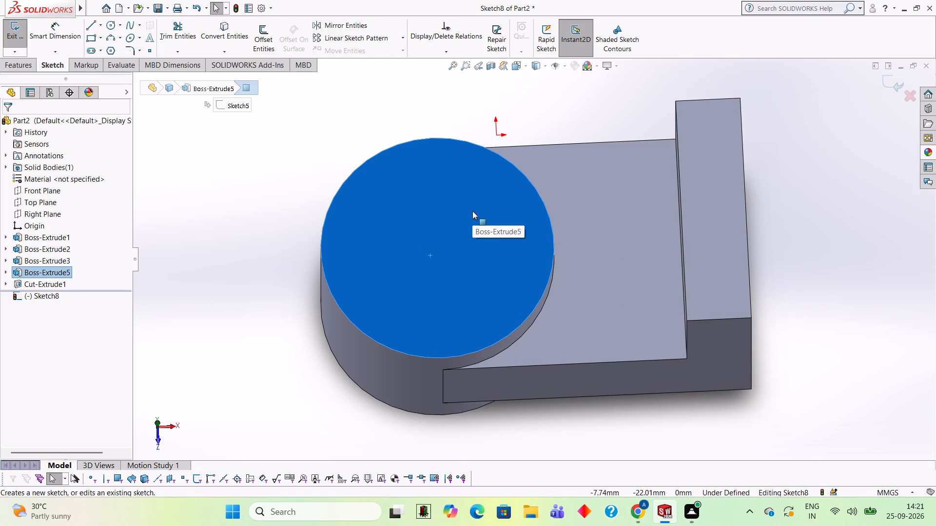
key("ctrl+8")
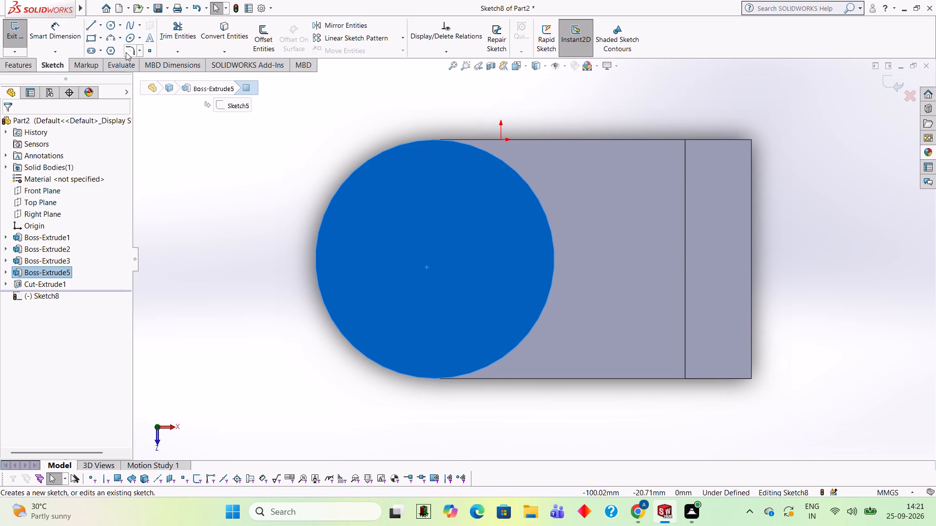
left_click(115, 25)
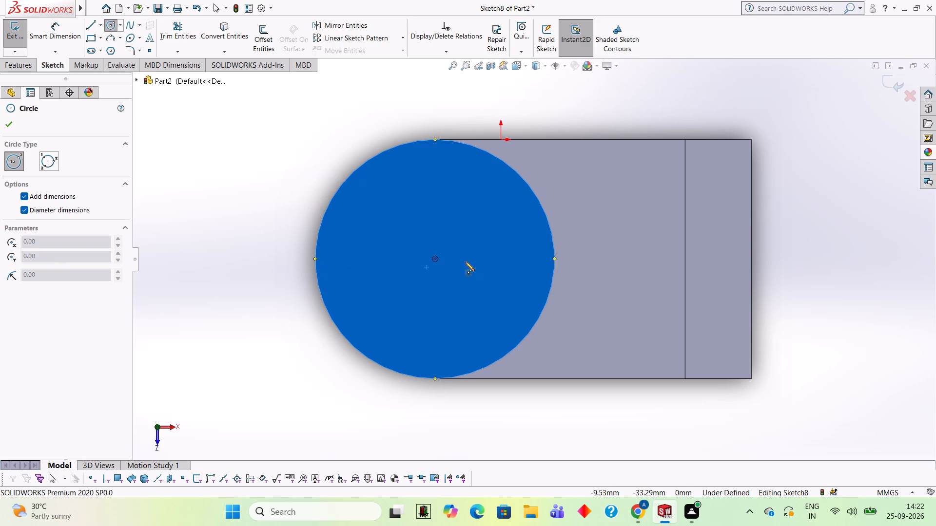
left_click(435, 258)
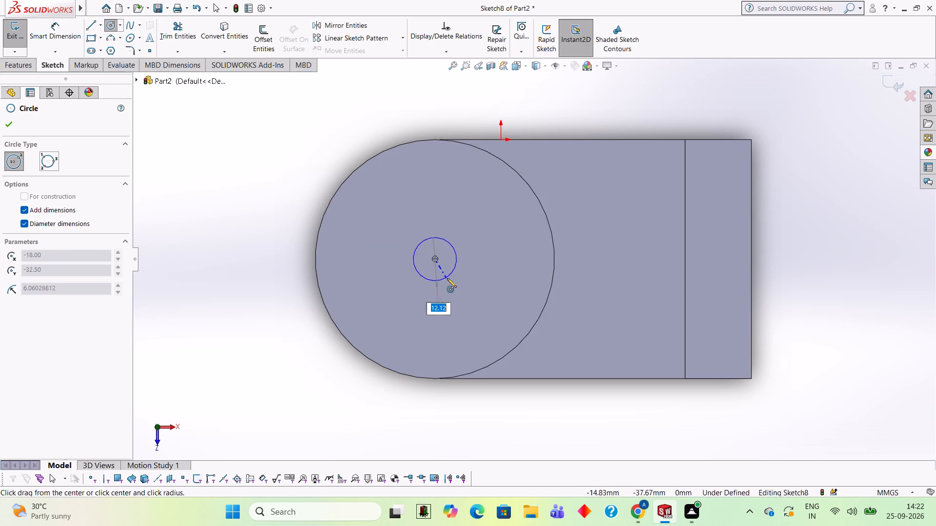
type("20")
key("Return")
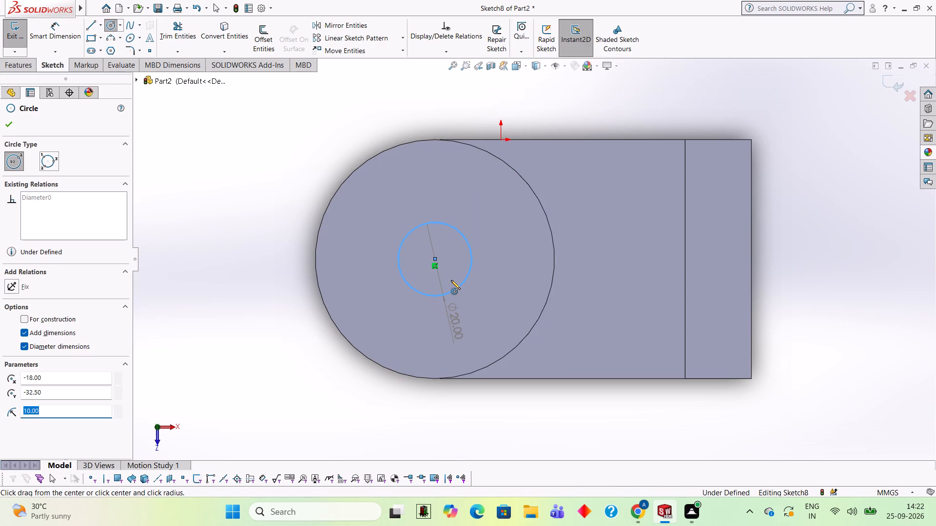
Cut the 20 mm circle 48 mm blind downward through the boss.
left_click(26, 65)
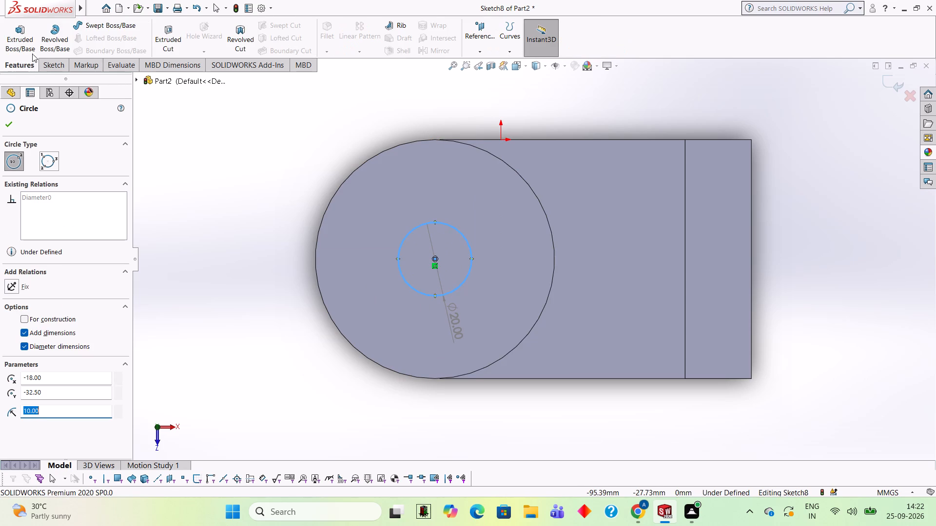
left_click(156, 43)
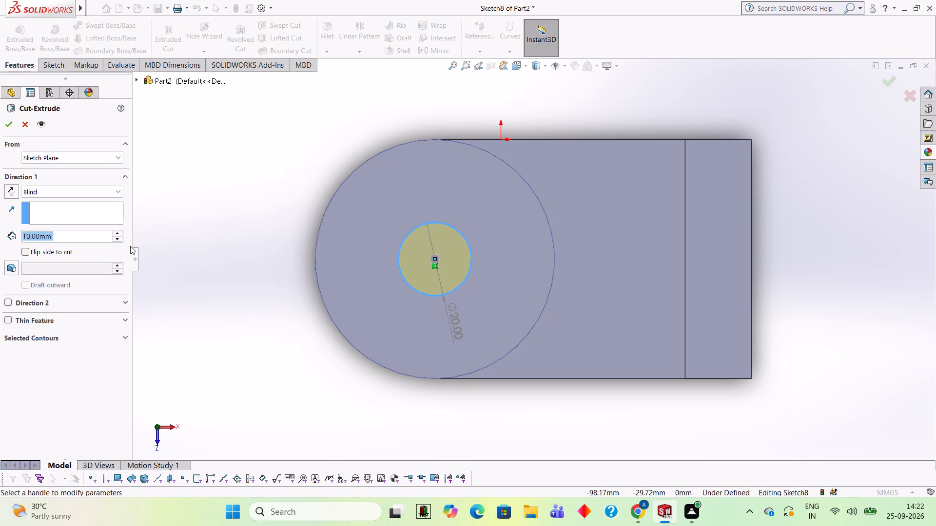
left_click(89, 234)
key("BackSpace")
key("BackSpace")
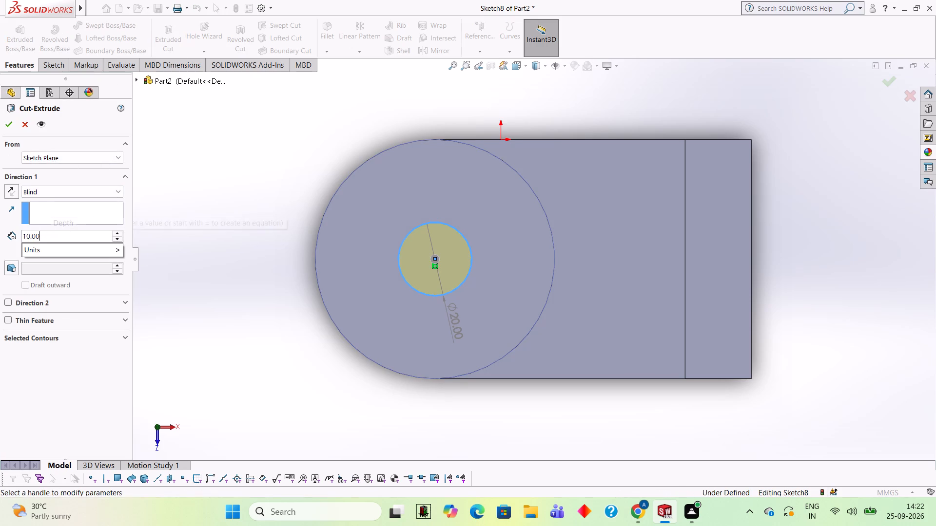
key("BackSpace")
key("BackSpace")
key("BackSpace")
key("BackSpace")
key("BackSpace")
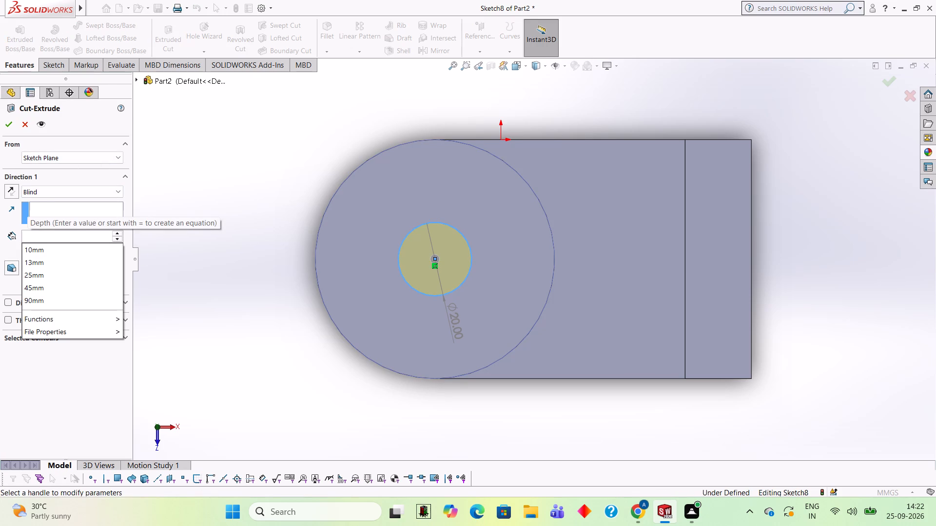
type("48")
key("Return")
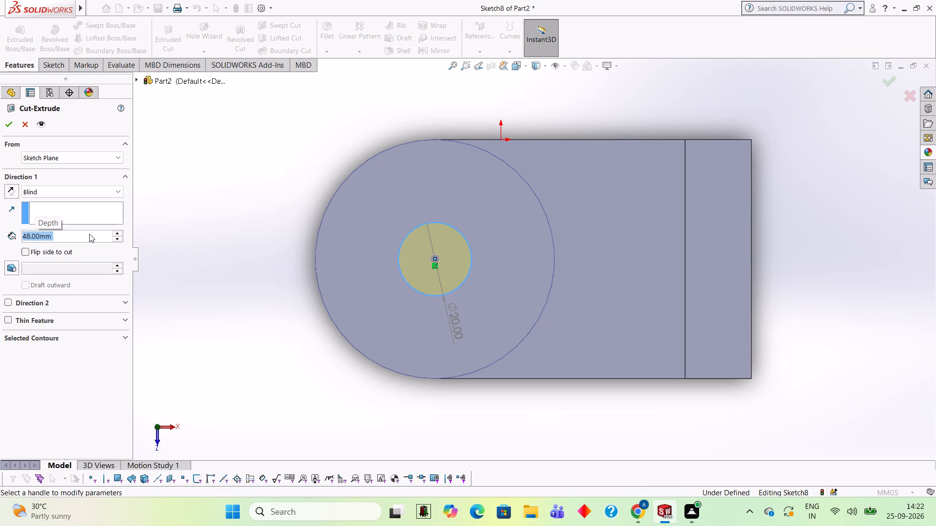
middle_click_drag(257, 311, 286, 149)
middle_click_drag(231, 274, 218, 249)
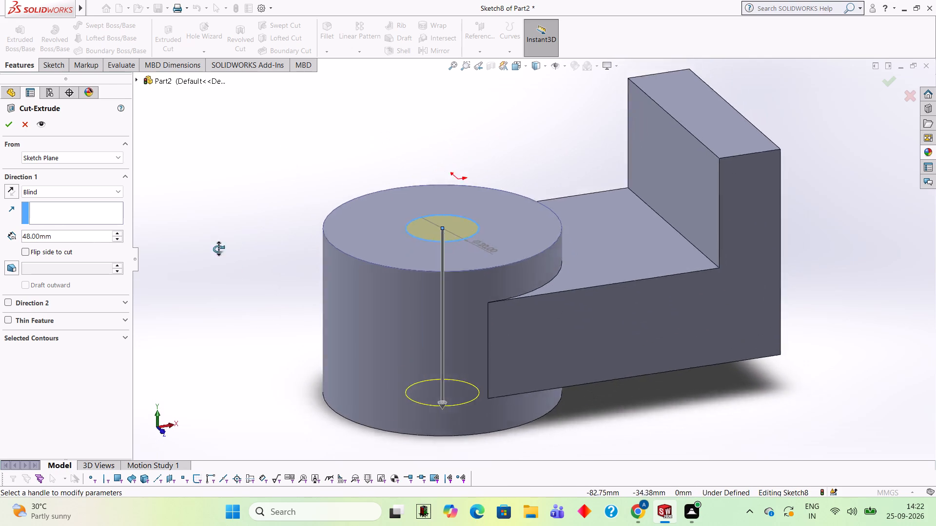
middle_click_drag(218, 249, 216, 218)
scroll(216, 218, "up", 1)
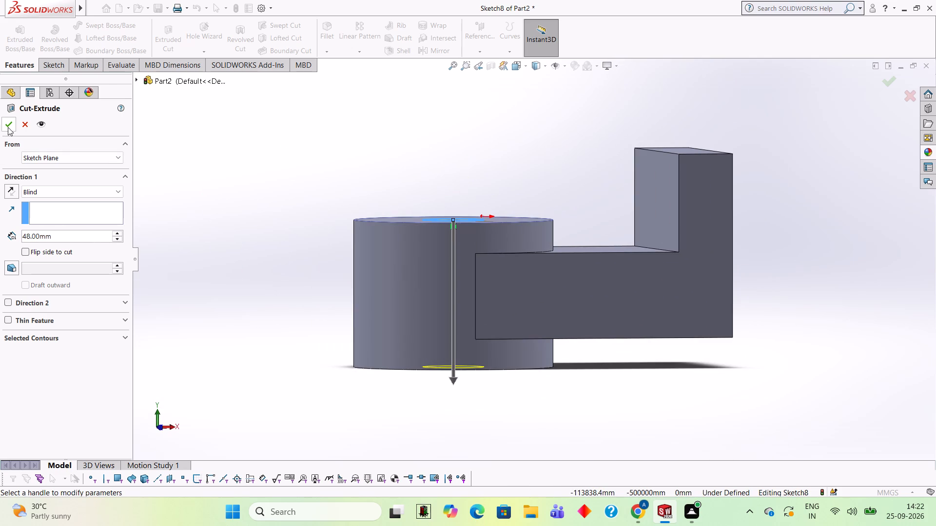
left_click(8, 127)
left_click(214, 196)
Inspect the central hole in the boss and the overall part from below, the side and above.
middle_click_drag(230, 251, 234, 214)
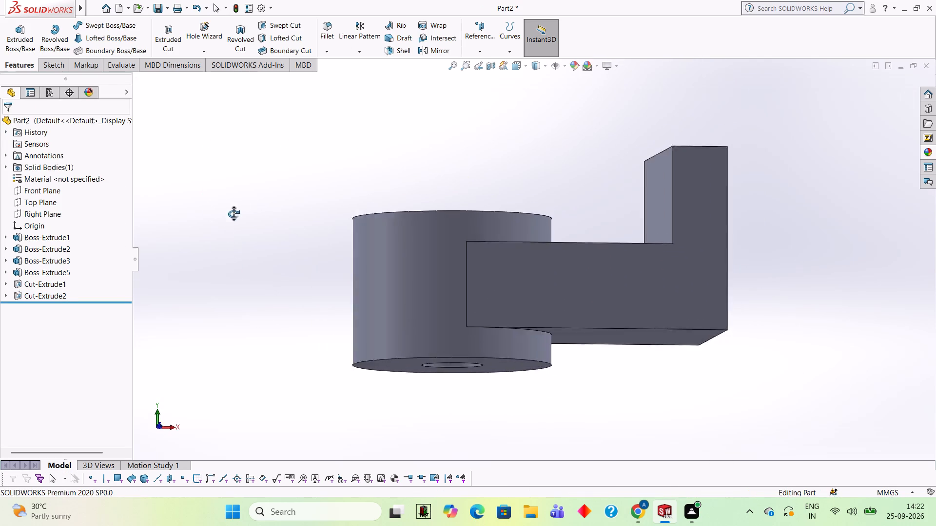
middle_click_drag(234, 214, 219, 306)
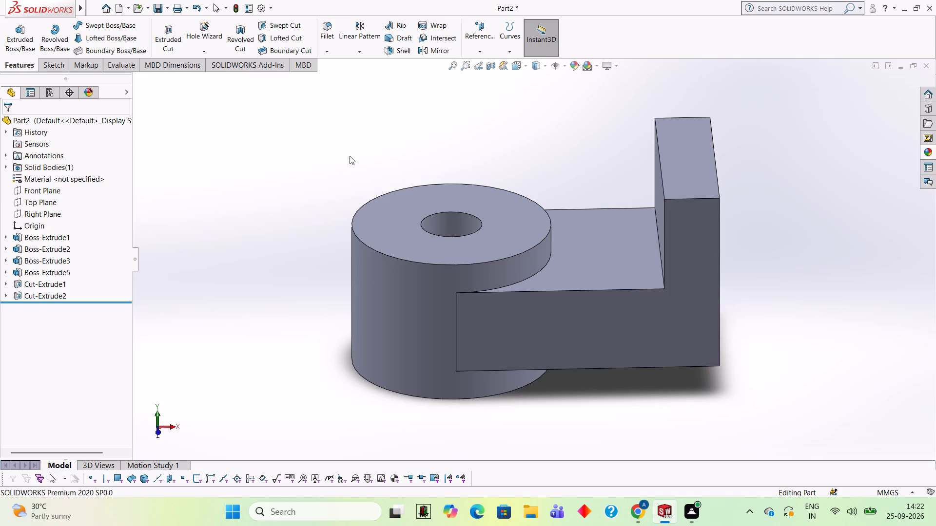
scroll(351, 158, "up", 2)
middle_click_drag(322, 192, 312, 163)
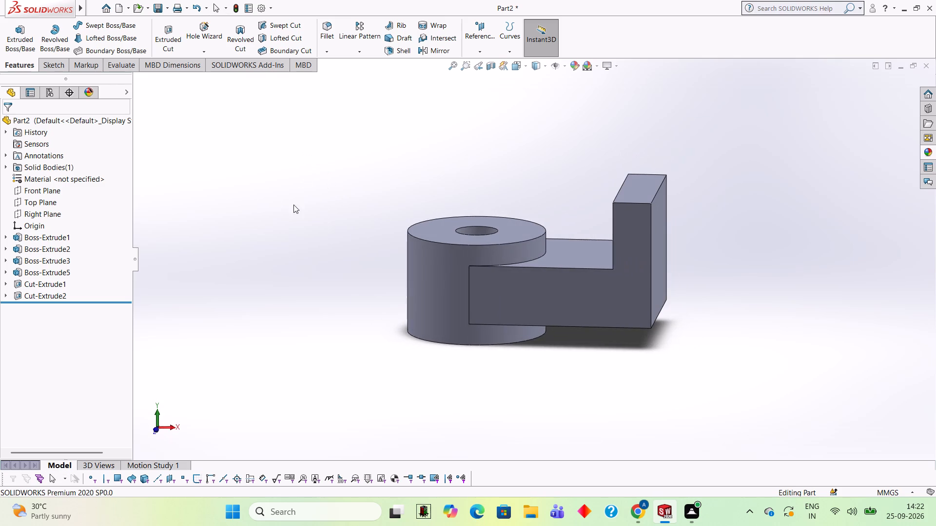
middle_click_drag(293, 205, 299, 179)
middle_click_drag(291, 188, 316, 315)
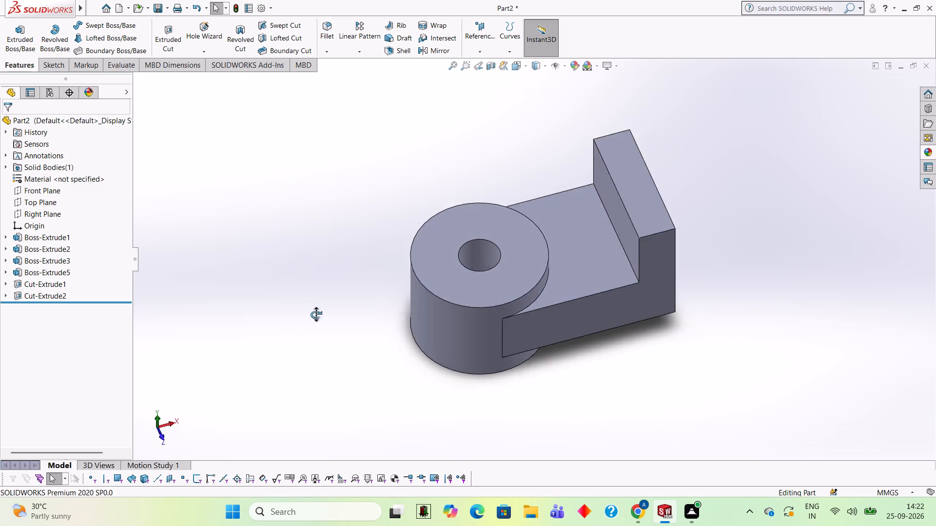
middle_click_drag(316, 315, 297, 328)
scroll(289, 284, "up", 1)
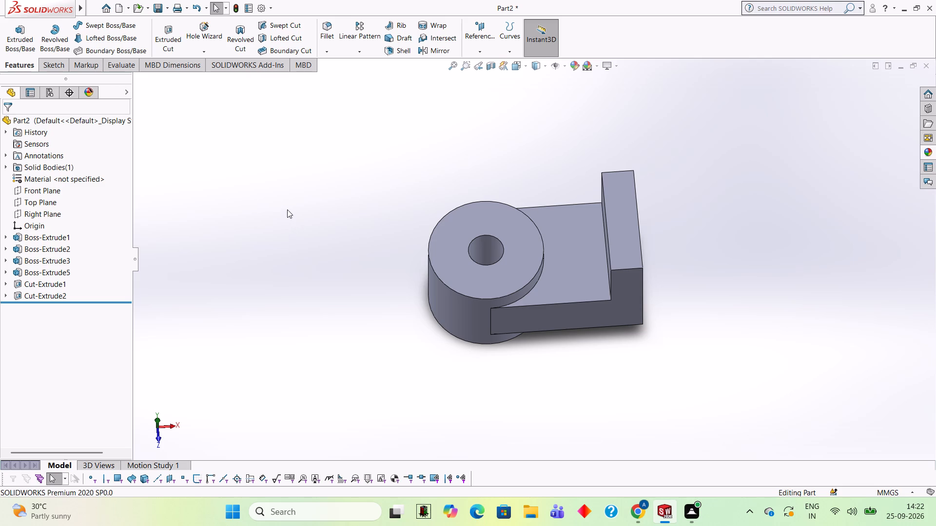
middle_click_drag(286, 204, 283, 295)
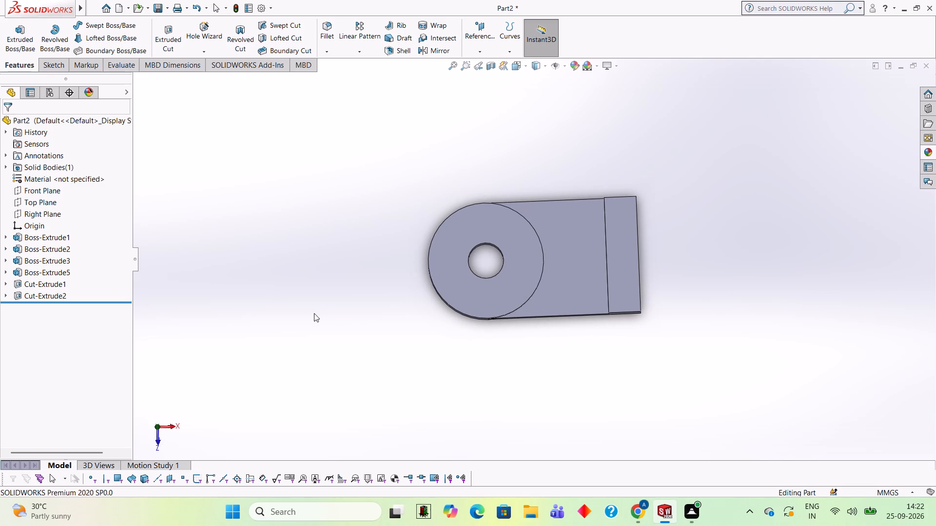
On the upright's top face, sketch half a rectangle outward from the outer edge's midpoint, 72 mm (140-68) long and 15 mm wide.
left_click(622, 254)
left_click(663, 232)
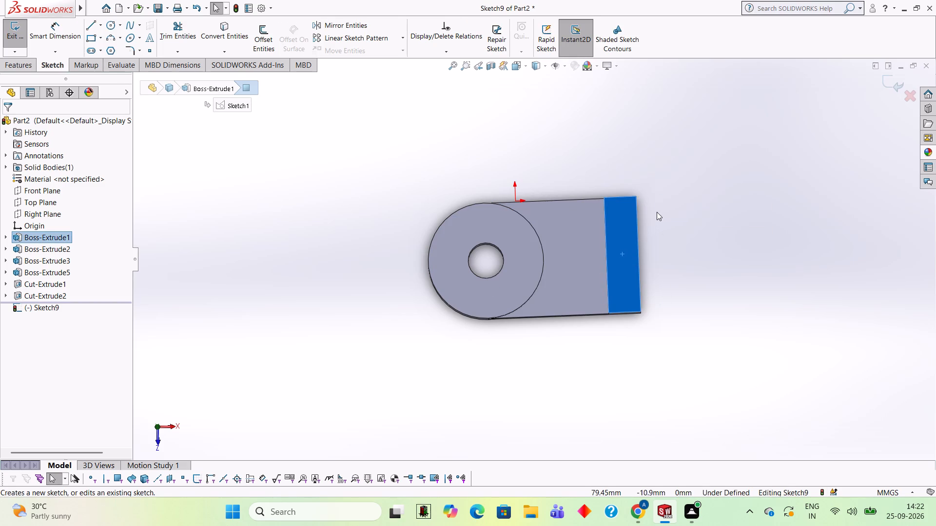
key("ctrl+8")
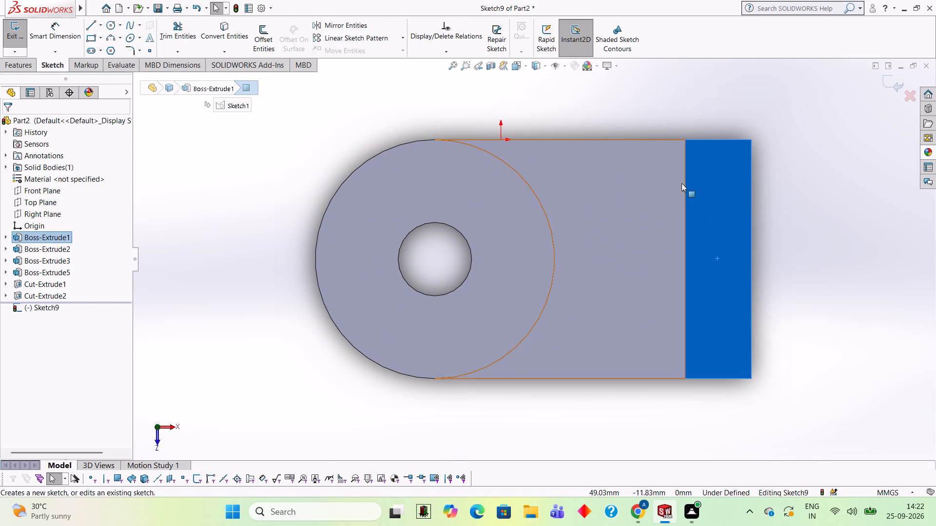
scroll(861, 256, "up", 2)
scroll(884, 233, "down", 2)
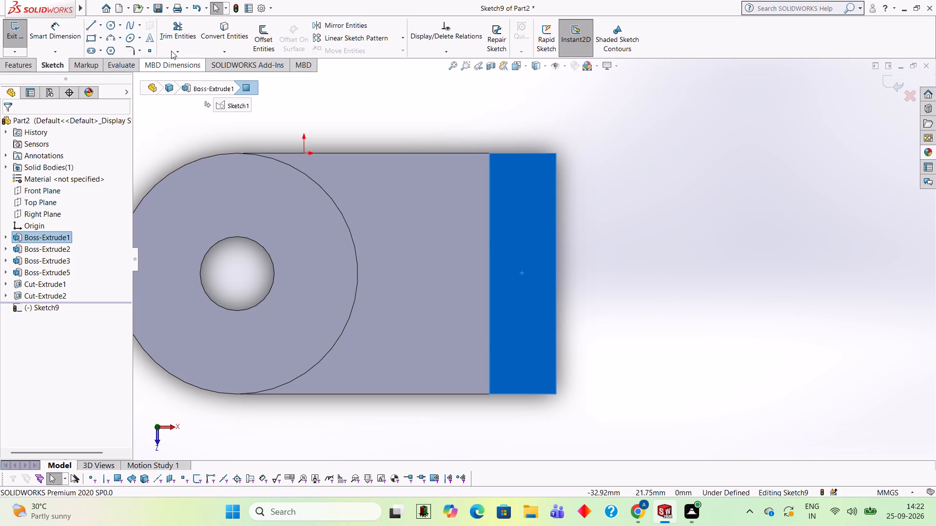
left_click(91, 24)
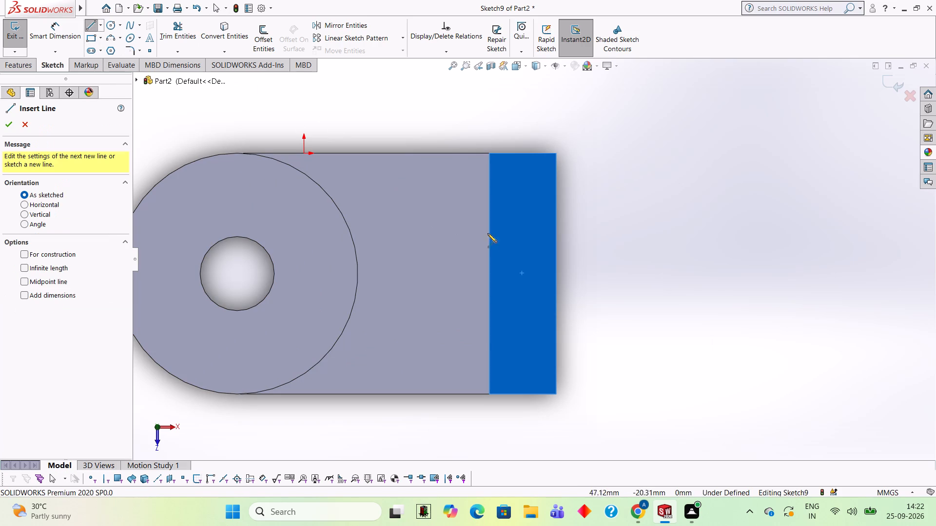
left_click(555, 273)
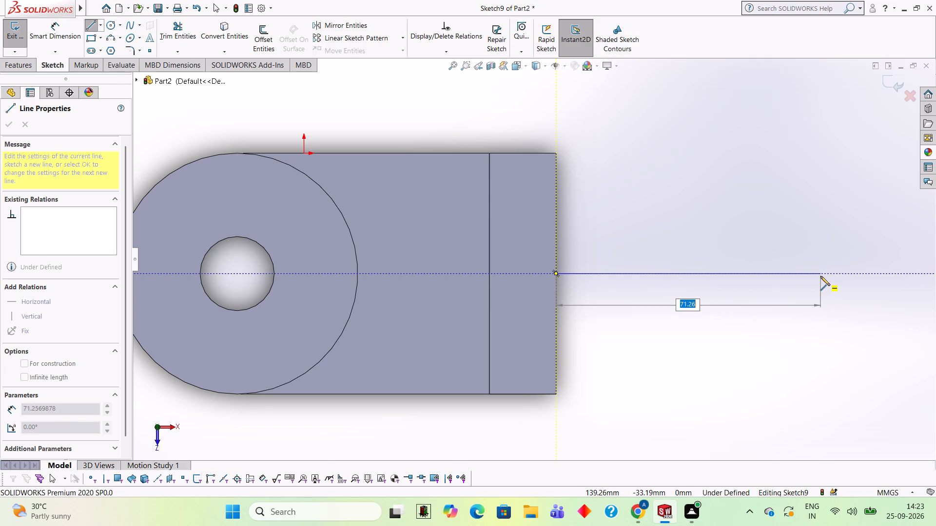
type("14")
type("0-68")
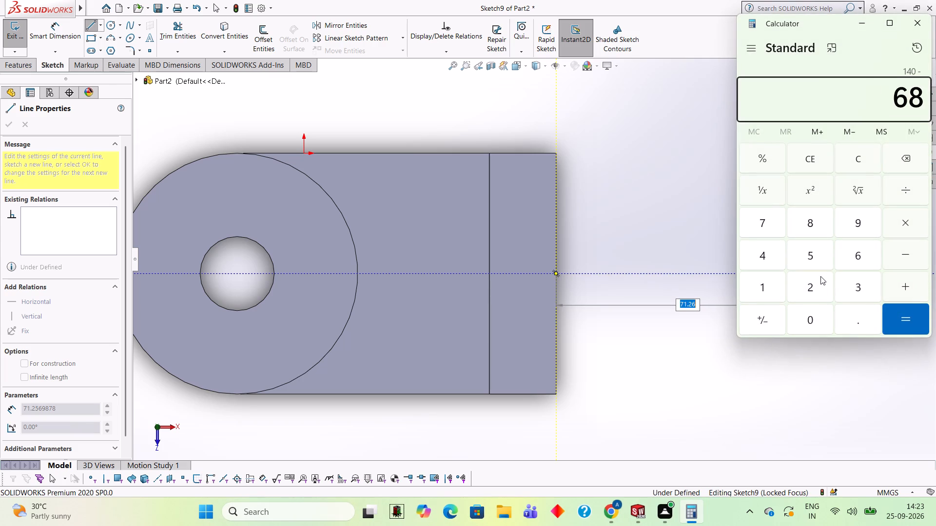
key("Return")
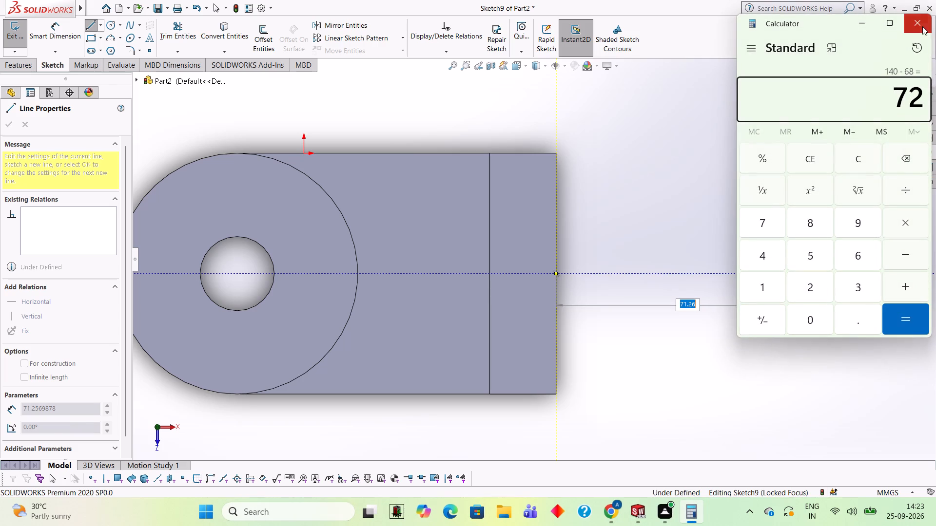
left_click(922, 26)
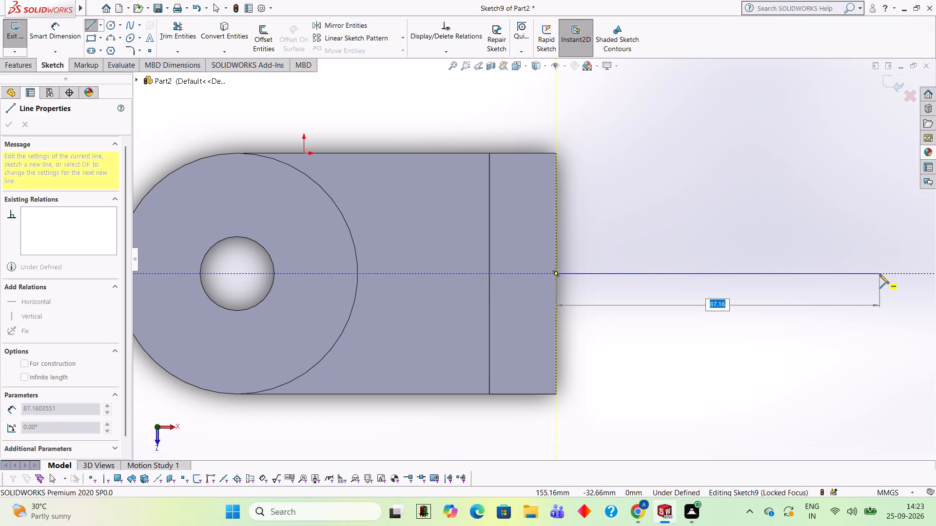
type("72")
key("Return")
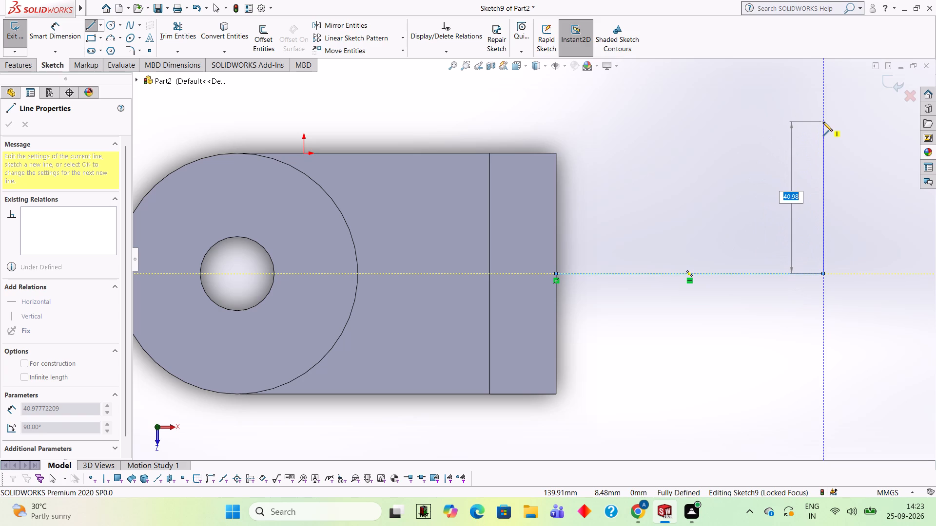
type("15")
key("Return")
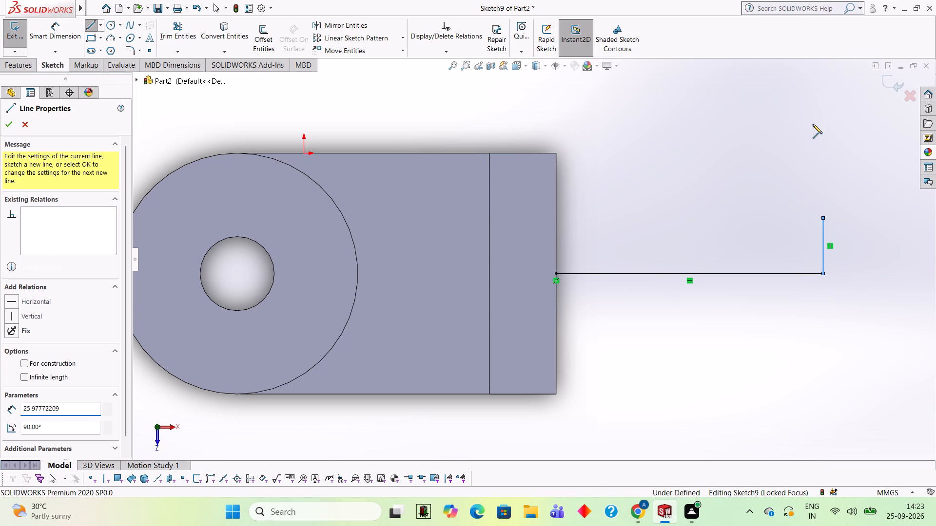
left_click(554, 217)
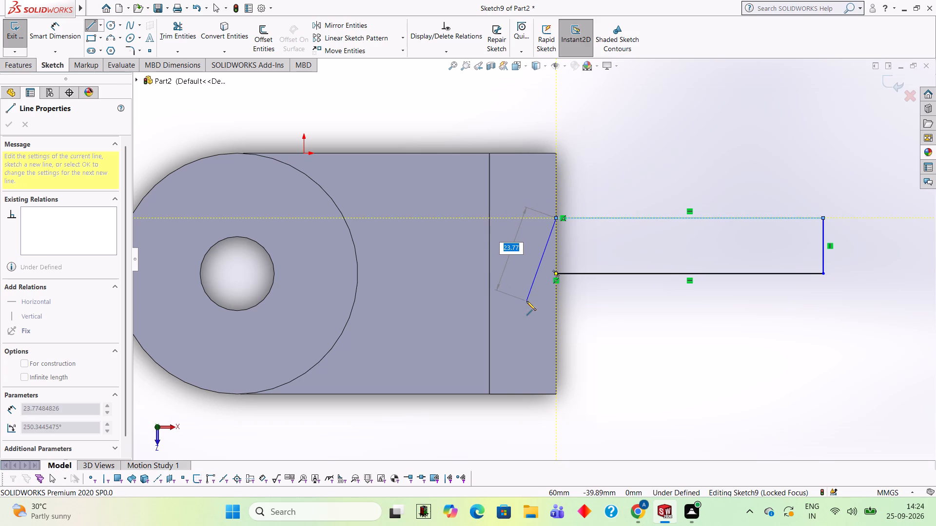
key("Escape")
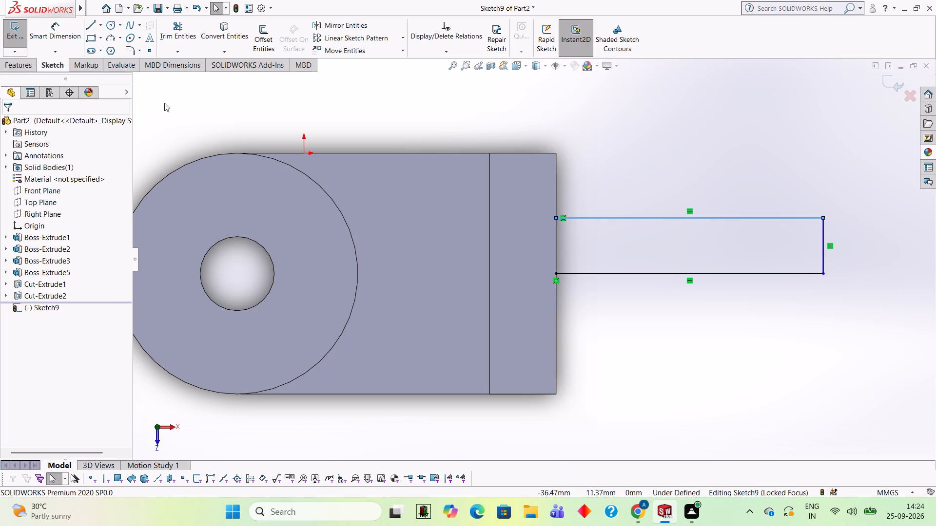
Sketch the matching half rectangle, 15 mm wide and 72 mm long, on the other side of the centre line.
left_click(87, 29)
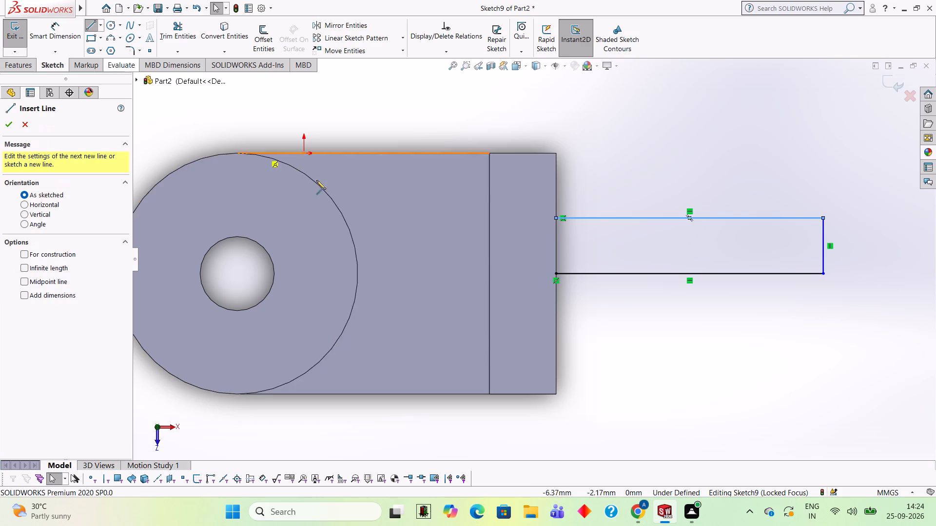
left_click(555, 275)
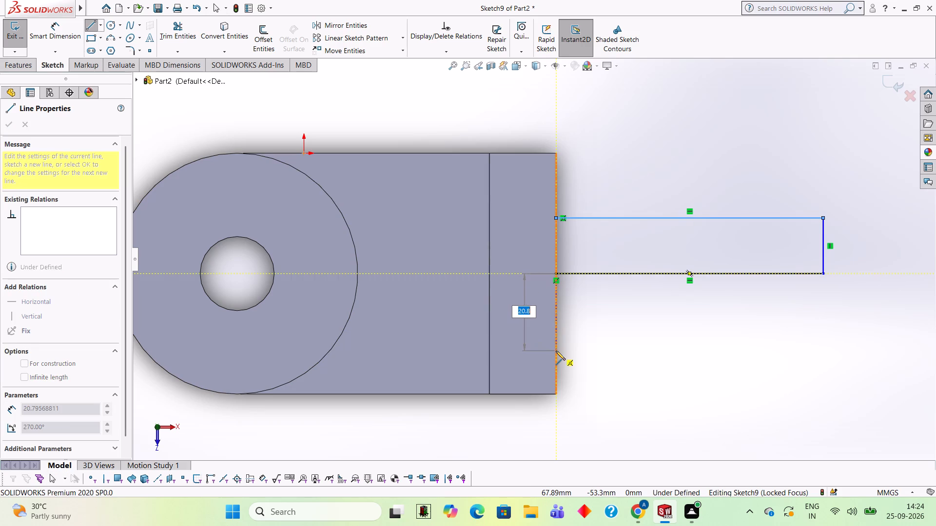
type("15")
key("Return")
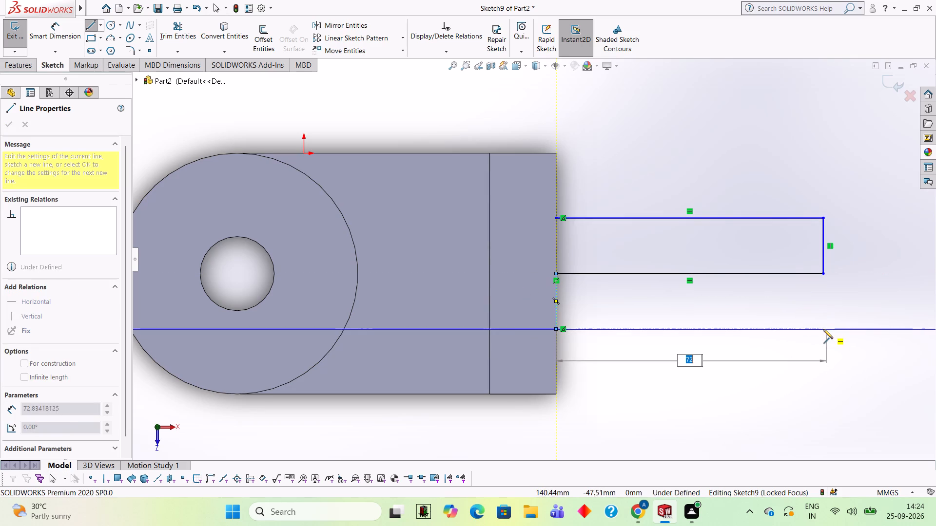
left_click(823, 329)
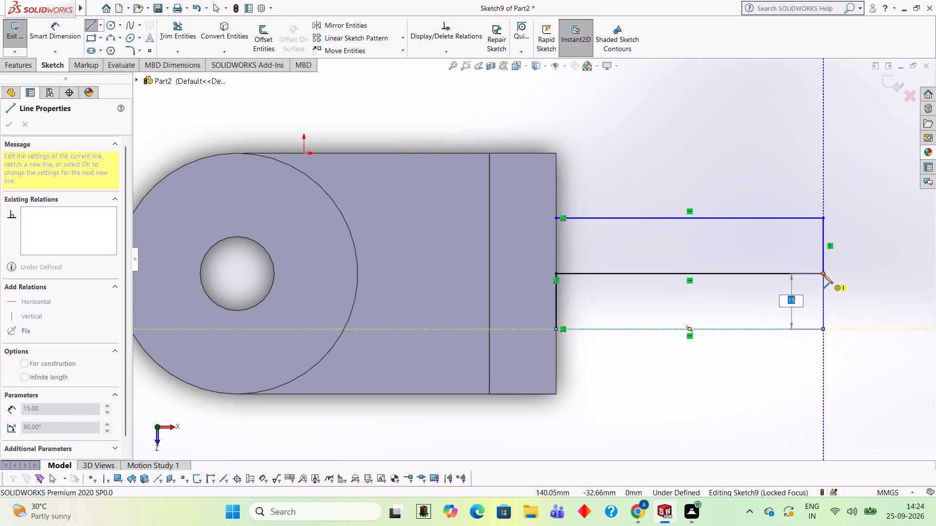
left_click(823, 274)
key("Escape")
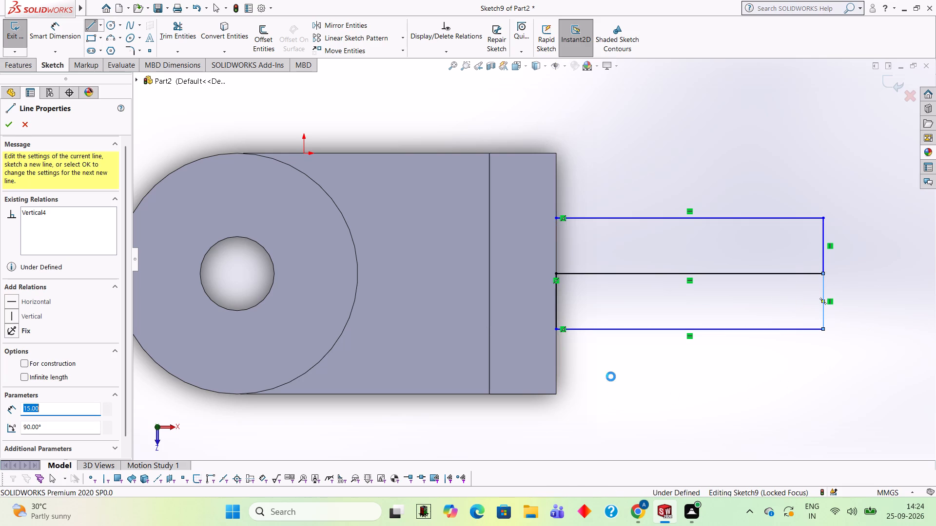
Trim the centre line and the short inner segment, and close the rectangle with a 30 mm line along the upright's edge.
left_click(182, 39)
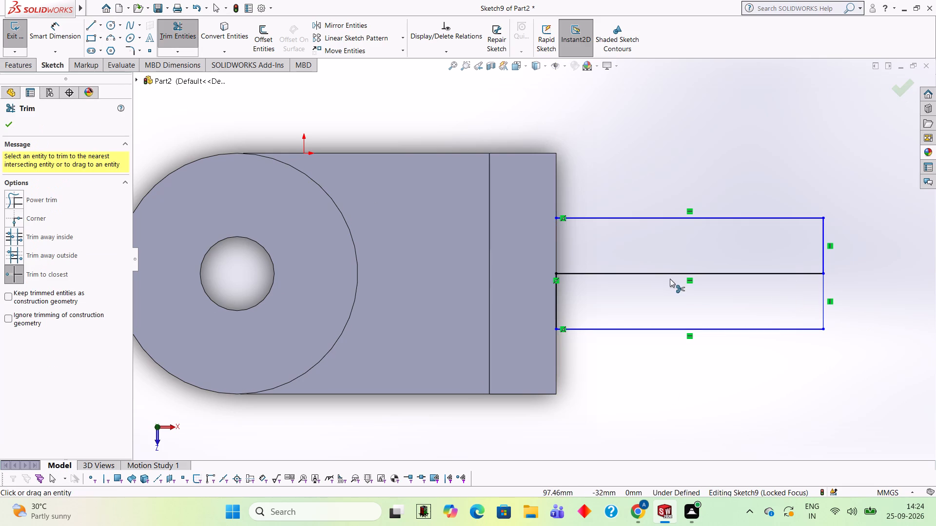
left_click(674, 276)
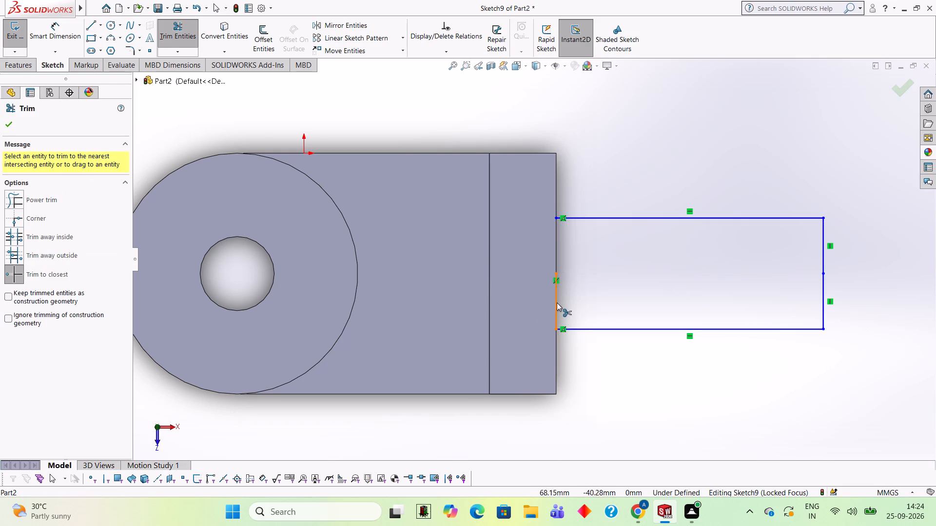
left_click(556, 301)
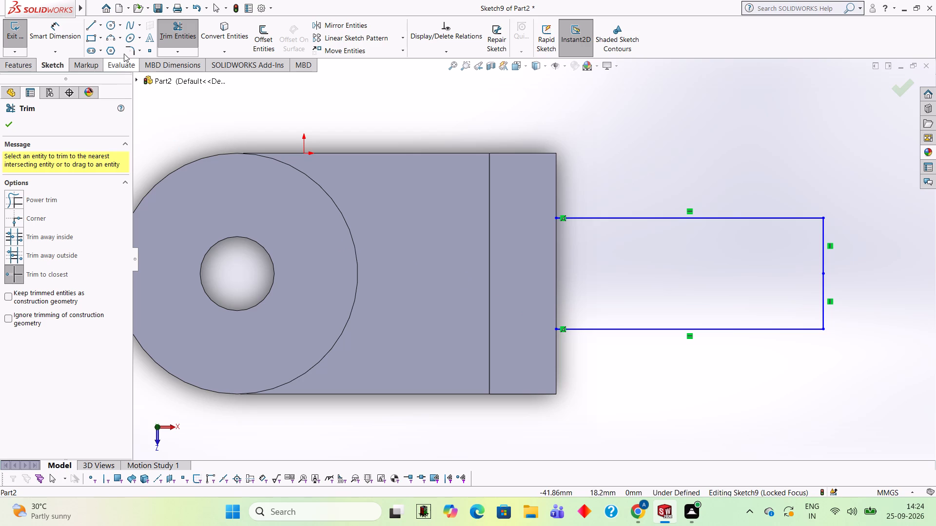
left_click(97, 26)
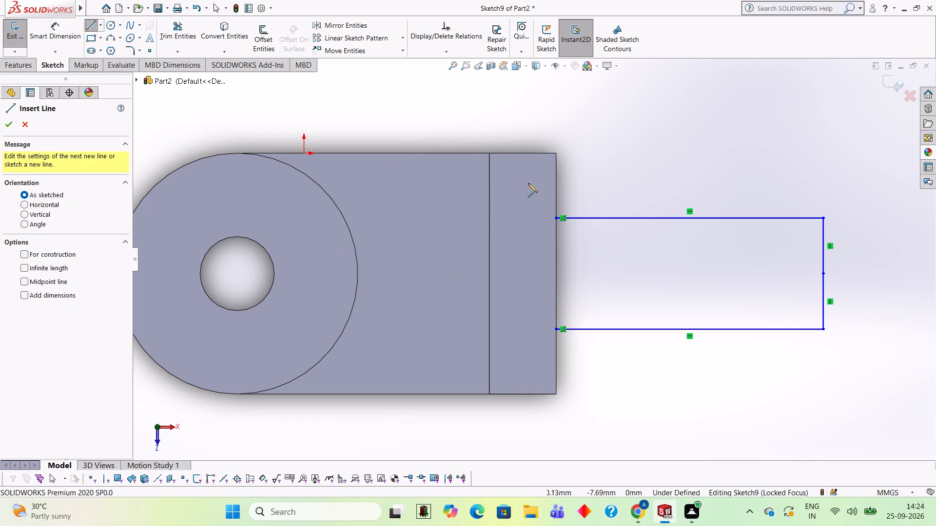
left_click(555, 217)
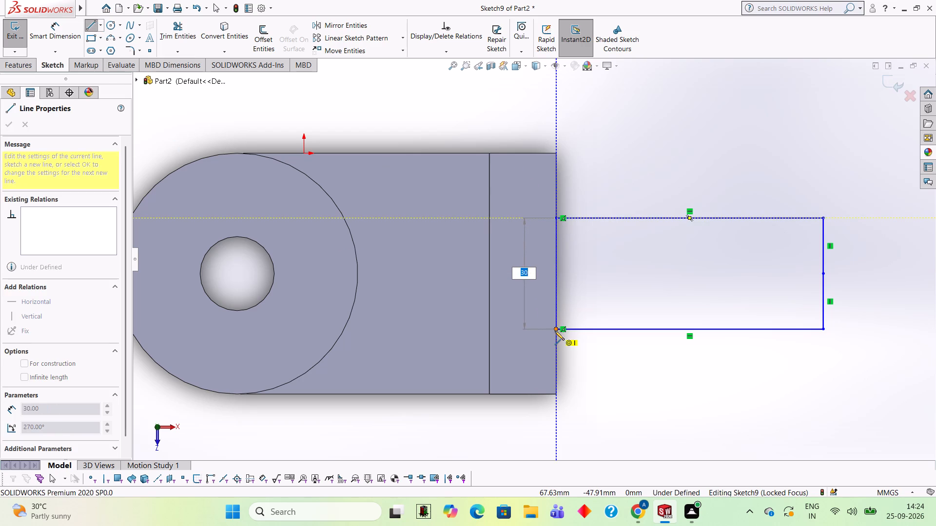
left_click(555, 331)
Set up a boss extrusion of the 72 x 30 mm rectangle, reversed downward, with a blind depth of 58 mm.
middle_click_drag(684, 366, 658, 300)
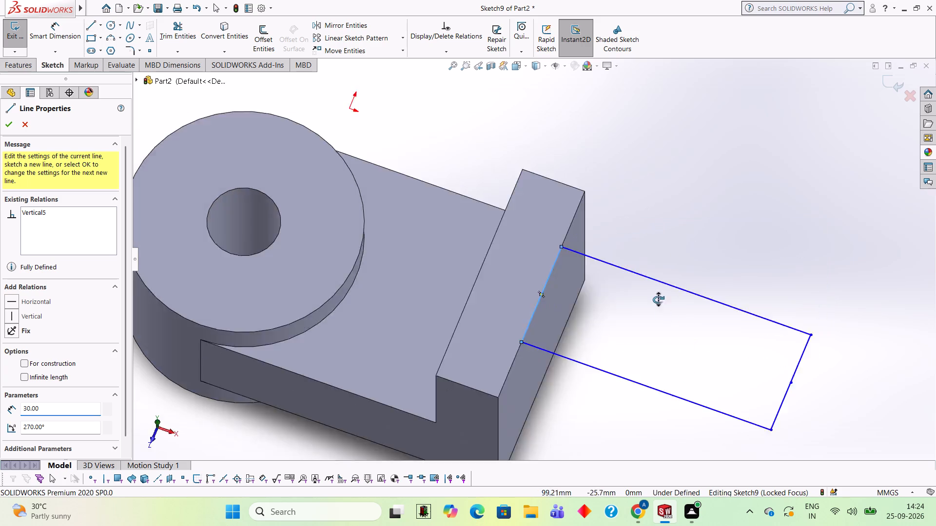
middle_click_drag(658, 300, 673, 172)
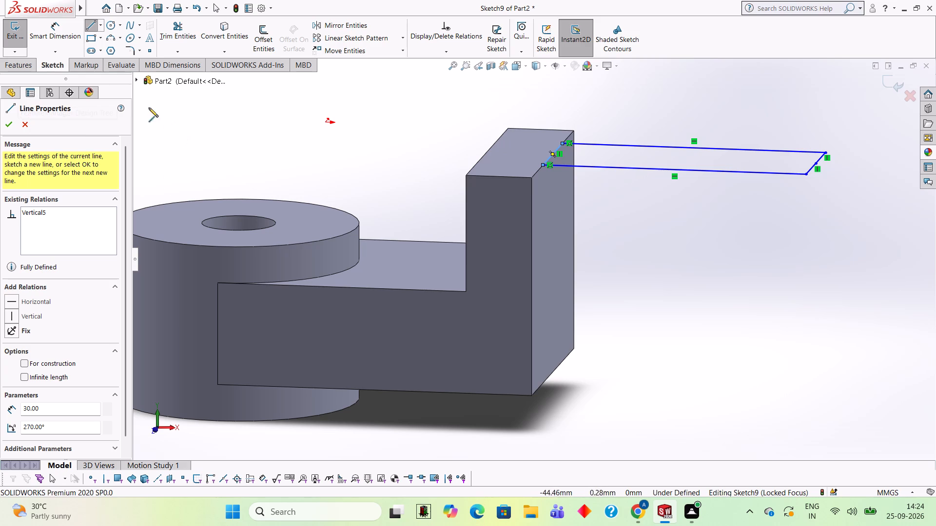
left_click(22, 67)
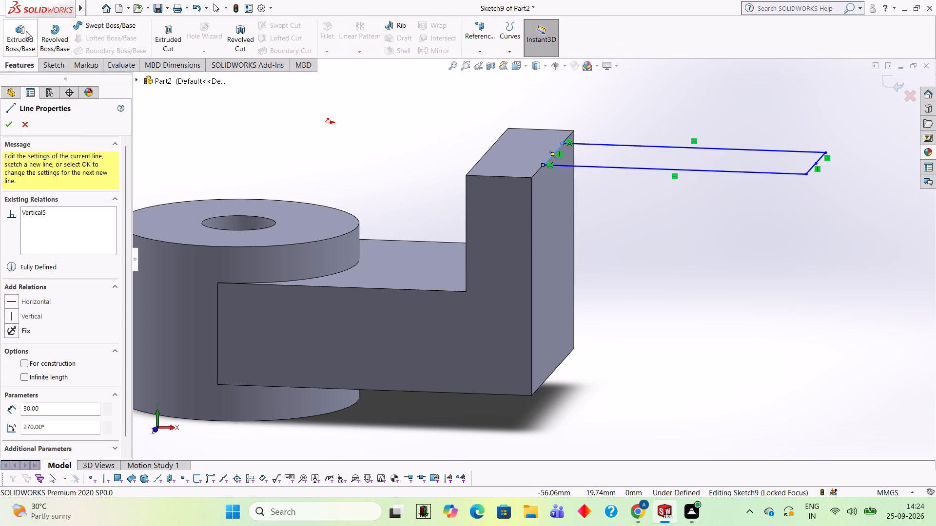
left_click(26, 31)
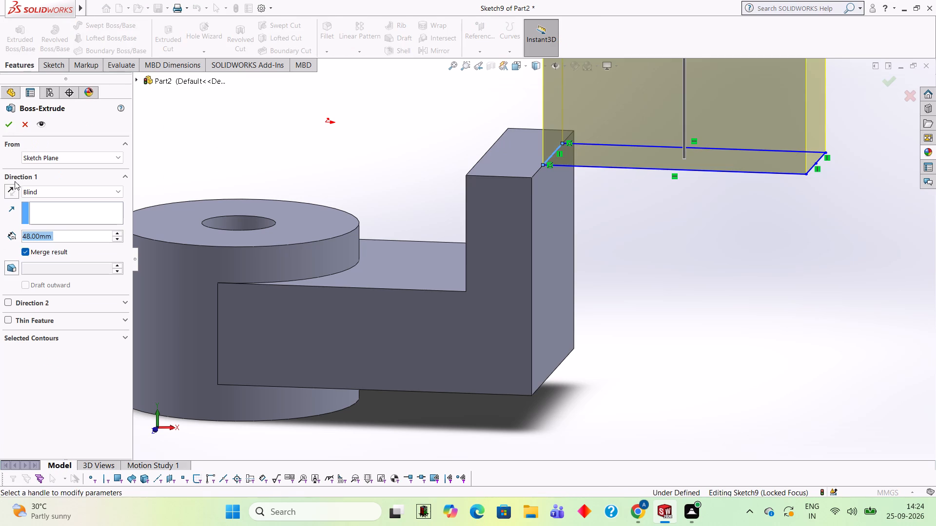
left_click(13, 187)
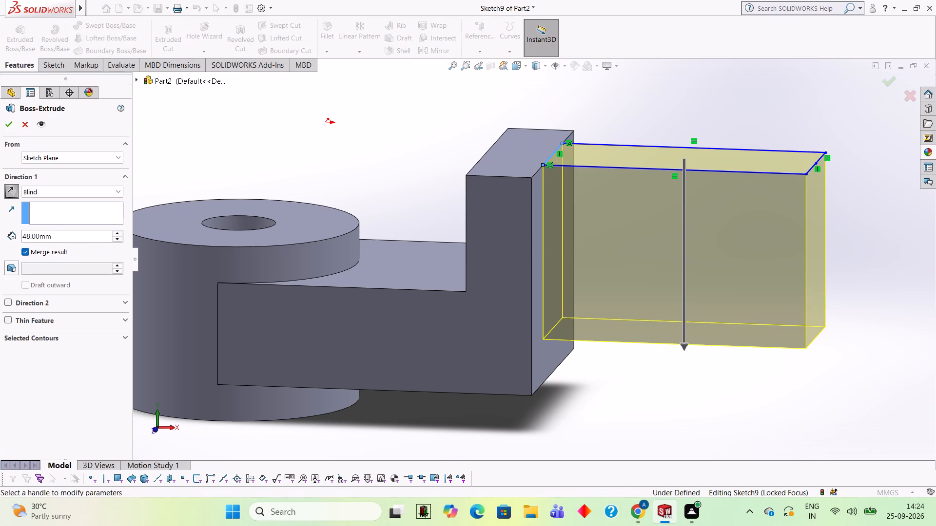
left_click(75, 238)
key("BackSpace")
key("BackSpace")
key("BackSpace")
key("BackSpace")
key("BackSpace")
key("BackSpace")
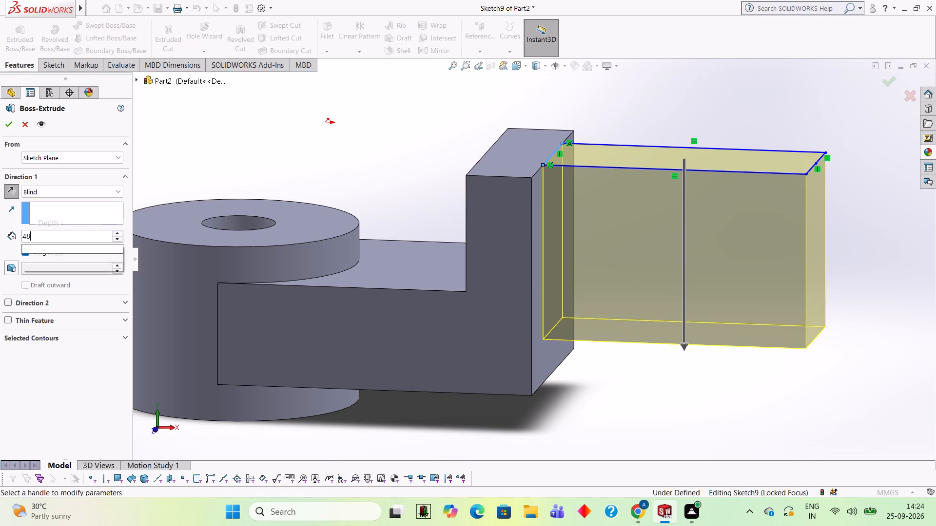
key("BackSpace")
type("58")
key("Return")
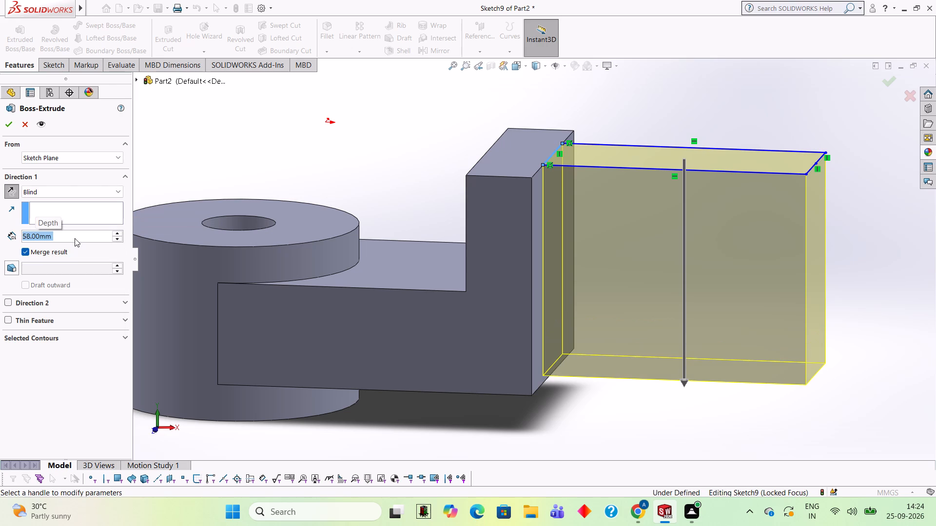
Set the downward extrusion depth to 60 mm and create the block beside the upright.
middle_click_drag(373, 335, 382, 305)
left_click(67, 240)
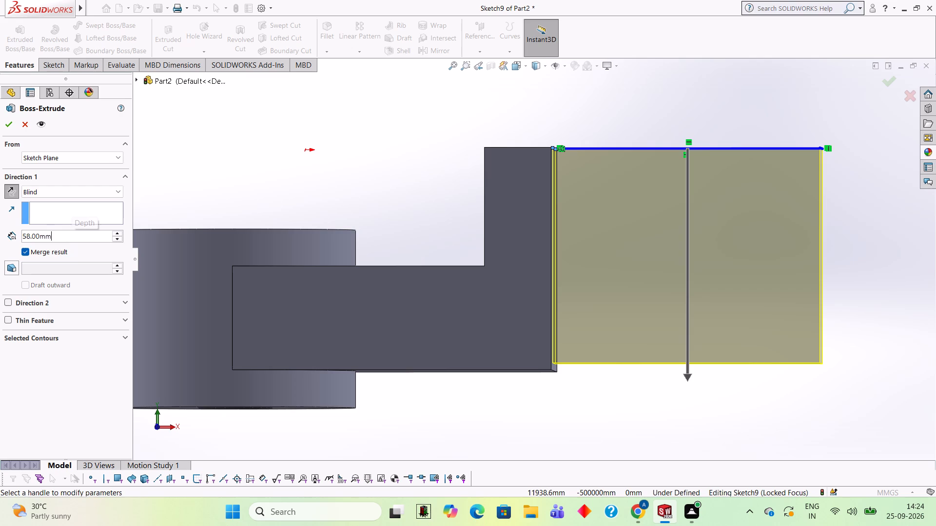
key("BackSpace")
key("BackSpace")
key("BackSpace")
key("BackSpace")
key("BackSpace")
key("BackSpace")
key("BackSpace")
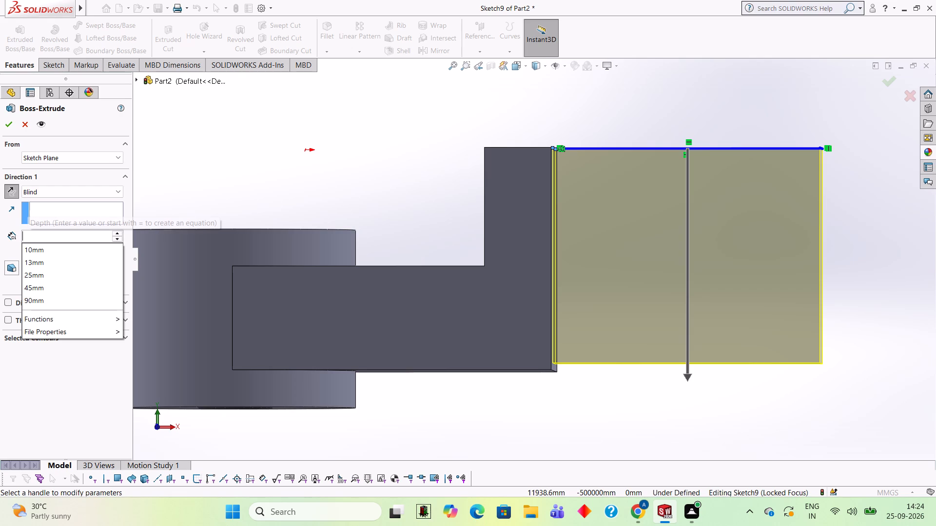
type("60")
key("Return")
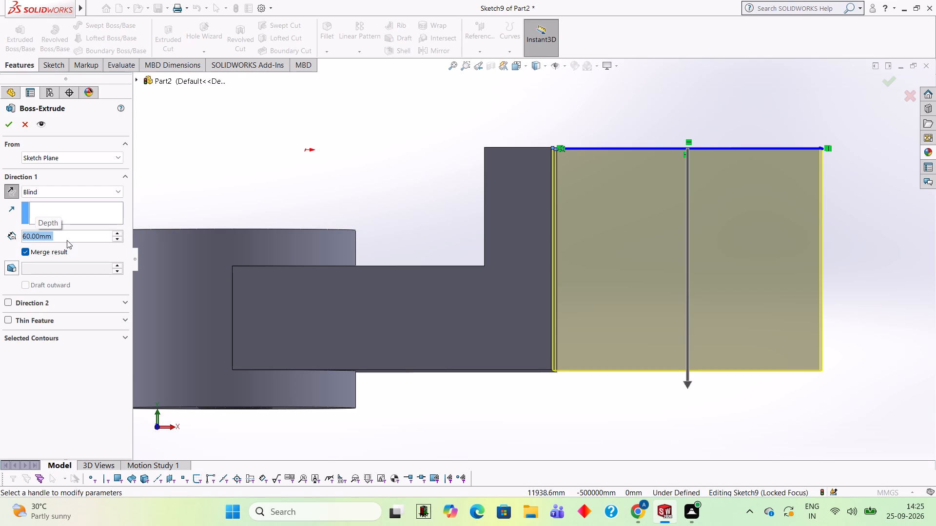
middle_click_drag(558, 378, 558, 342)
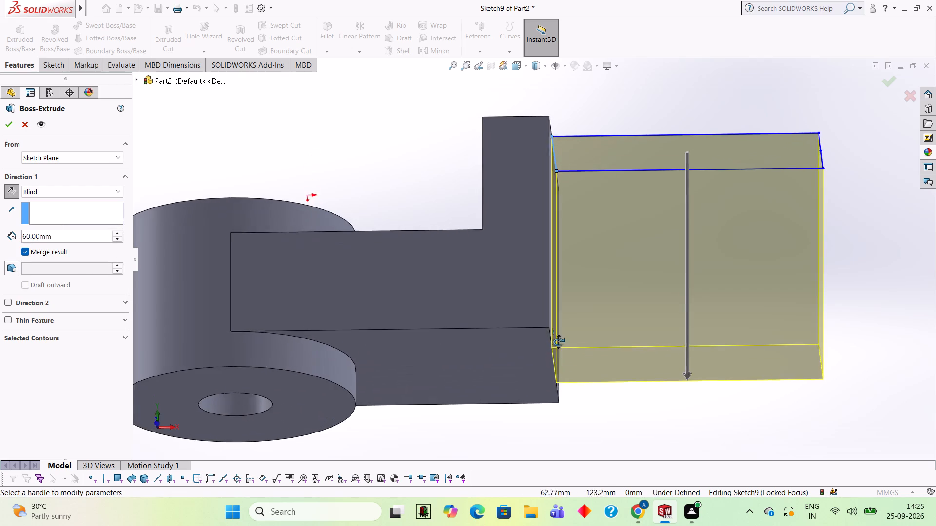
middle_click_drag(558, 342, 558, 353)
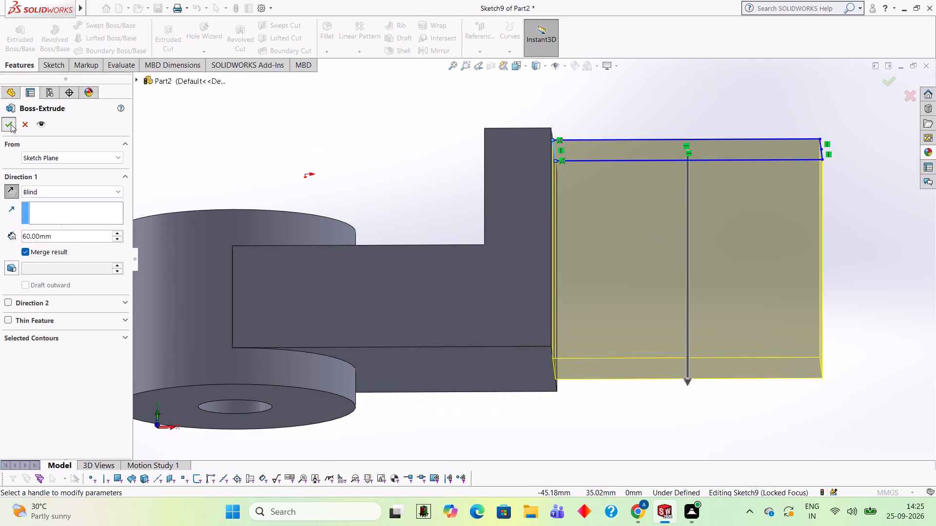
left_click(11, 124)
left_click_drag(294, 147, 303, 154)
middle_click_drag(362, 155, 365, 185)
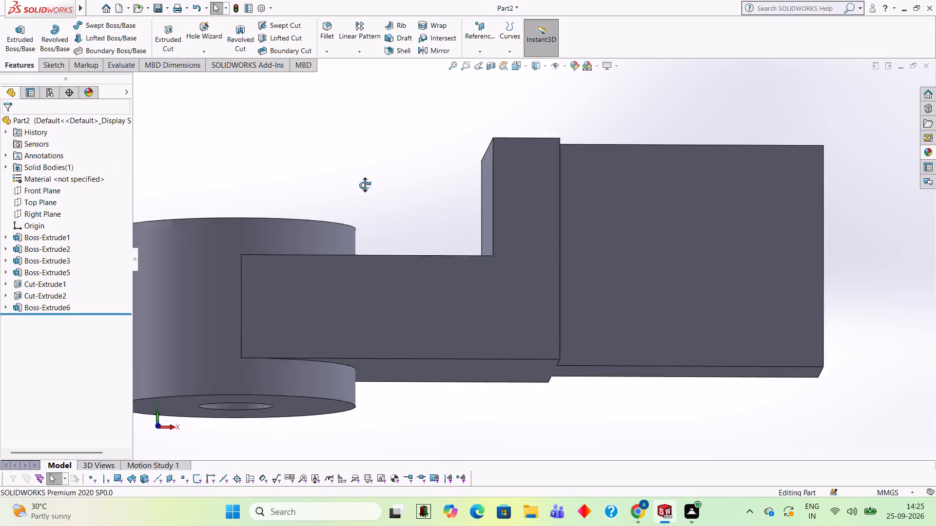
Examine the part from the front, above and behind, checking the boss, the upright and the new block.
middle_click_drag(365, 185, 353, 314)
scroll(353, 315, "down", 1)
scroll(399, 291, "up", 2)
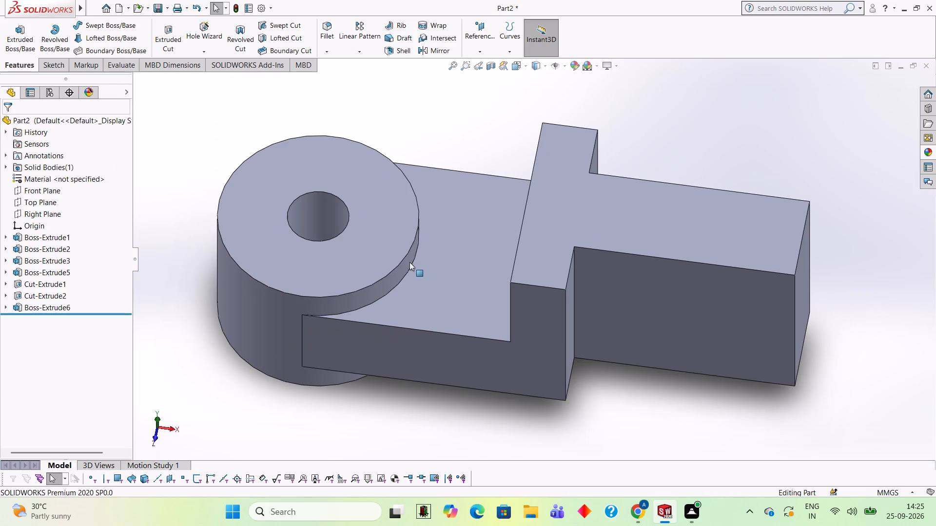
scroll(426, 199, "up", 1)
middle_click_drag(475, 113, 474, 155)
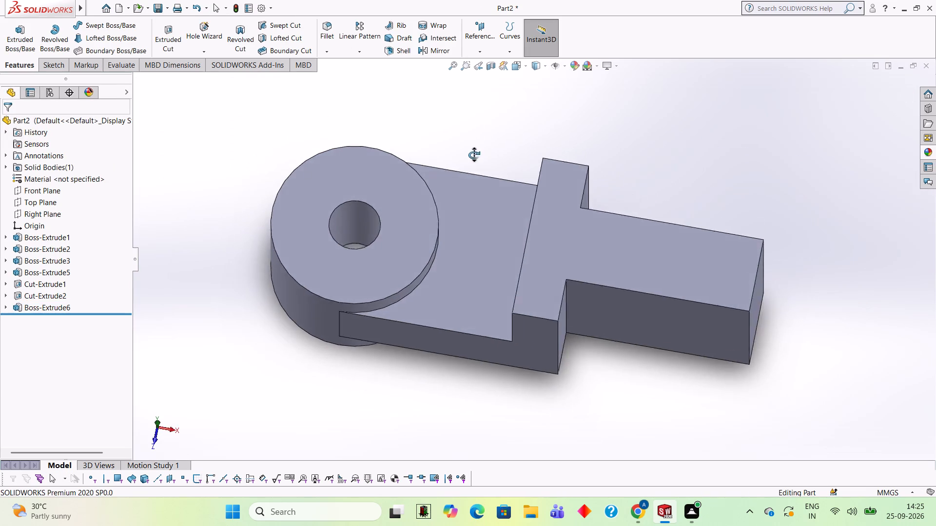
middle_click_drag(474, 155, 489, 195)
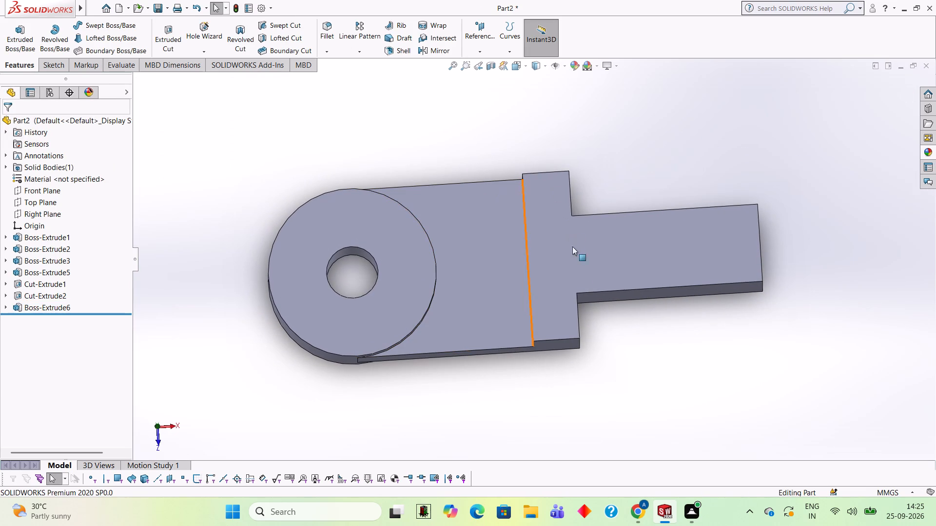
middle_click_drag(625, 342, 610, 227)
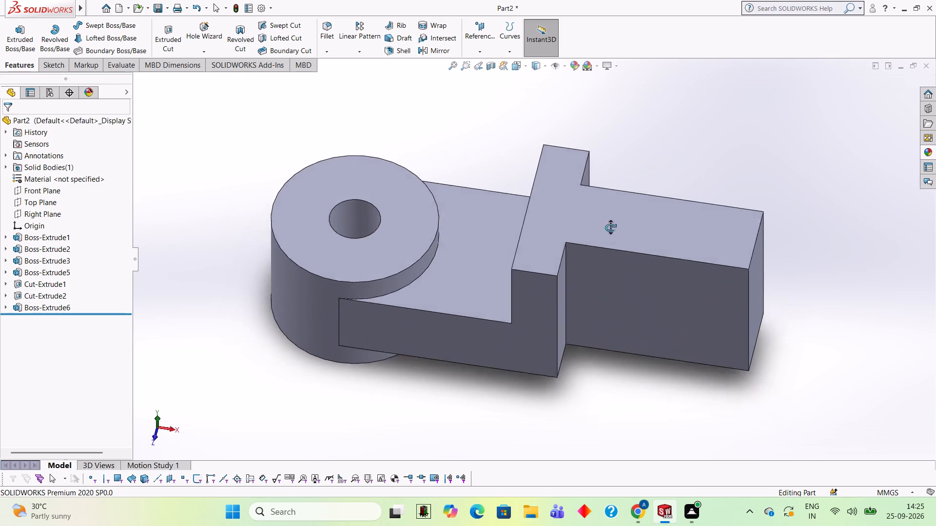
middle_click_drag(610, 227, 616, 132)
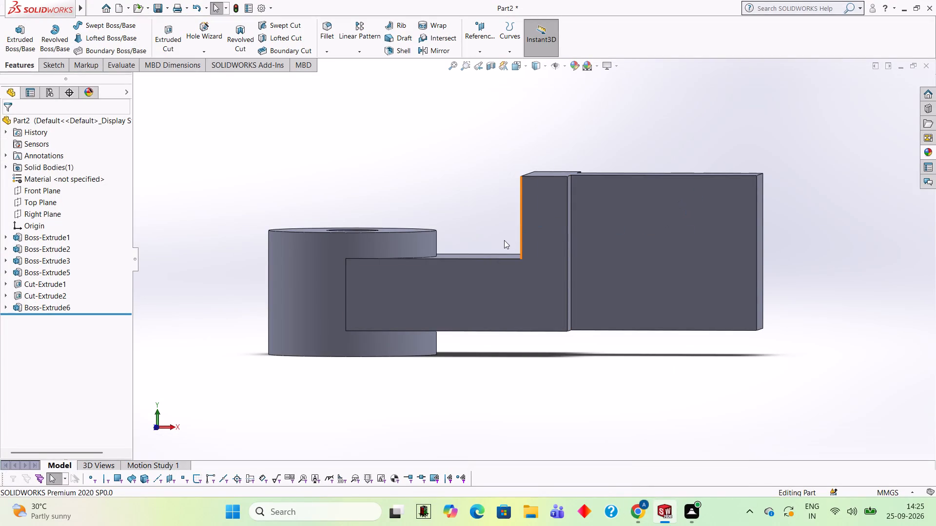
middle_click_drag(515, 151, 742, 165)
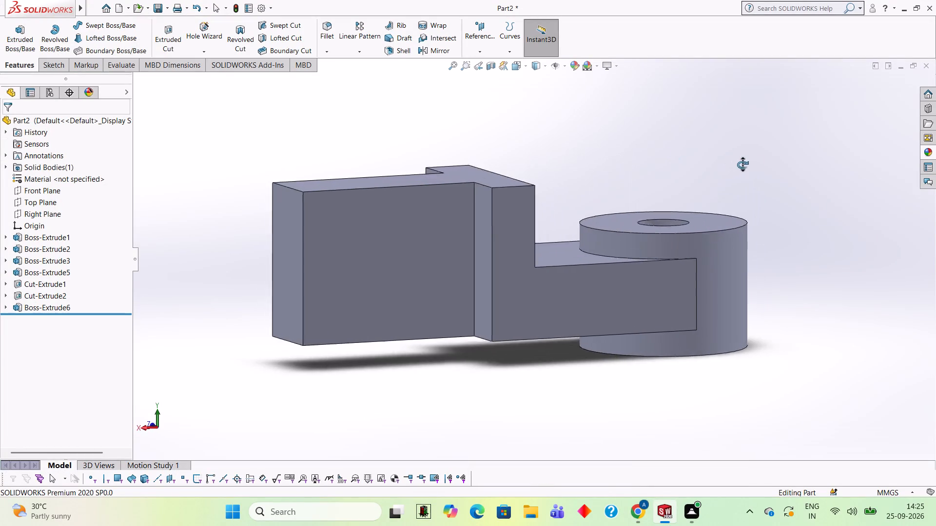
middle_click_drag(742, 165, 522, 360)
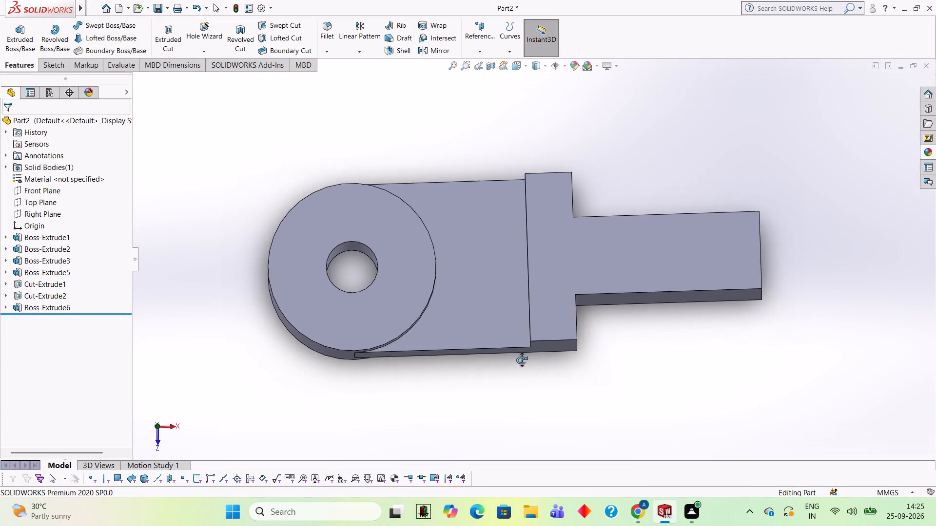
middle_click_drag(522, 360, 876, 161)
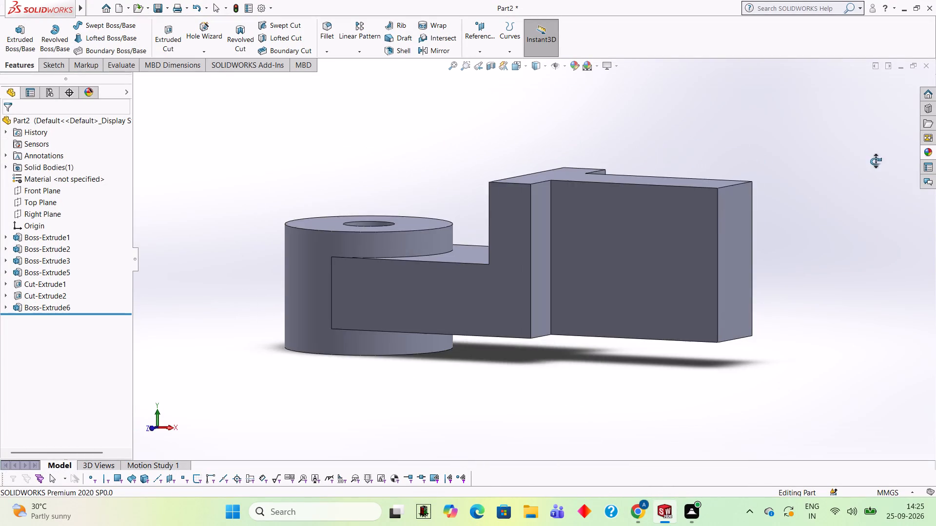
middle_click_drag(876, 161, 744, 367)
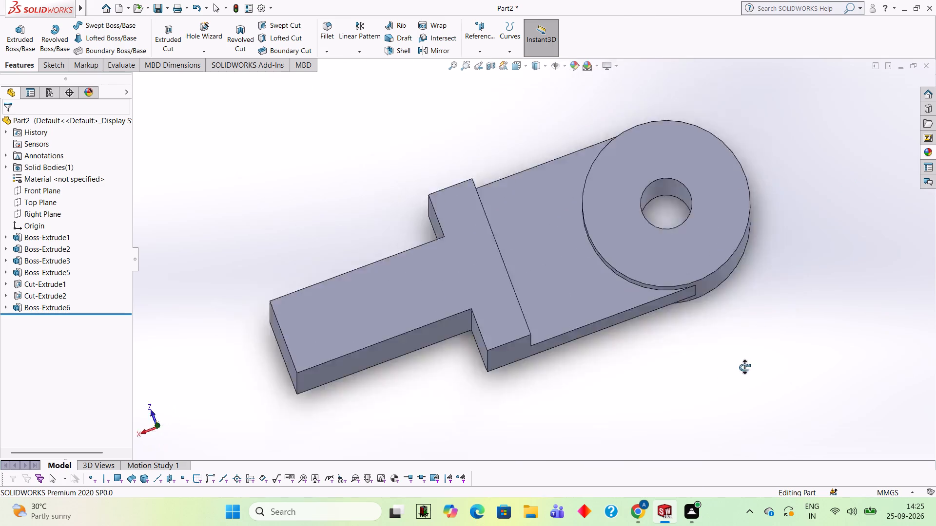
middle_click_drag(744, 367, 795, 177)
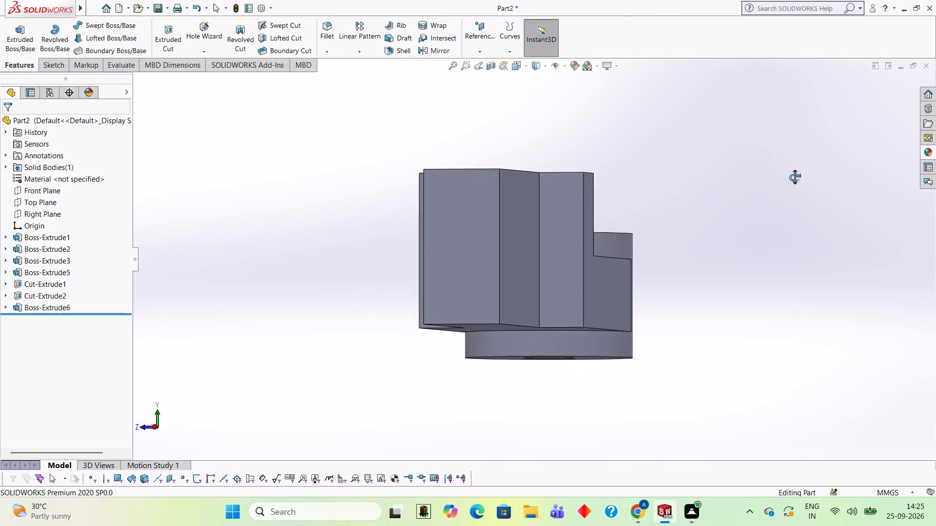
middle_click_drag(795, 177, 592, 213)
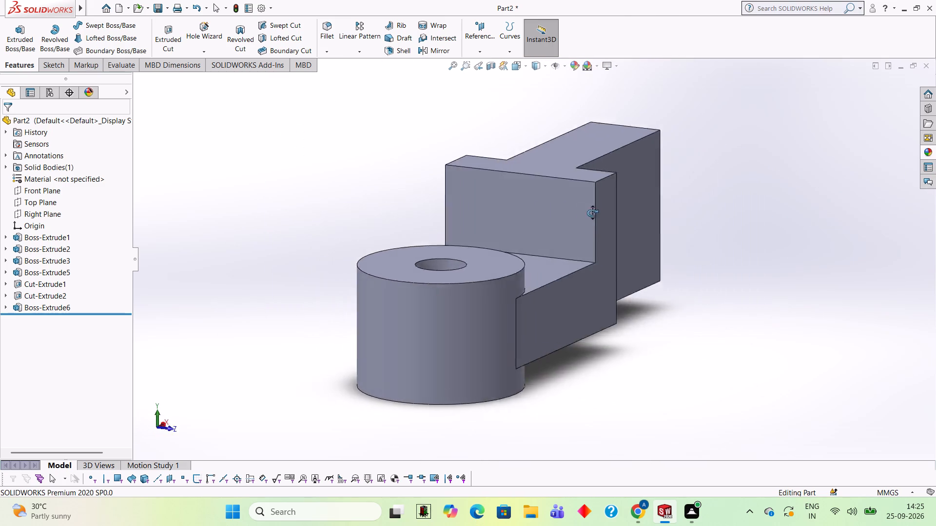
middle_click_drag(592, 213, 492, 202)
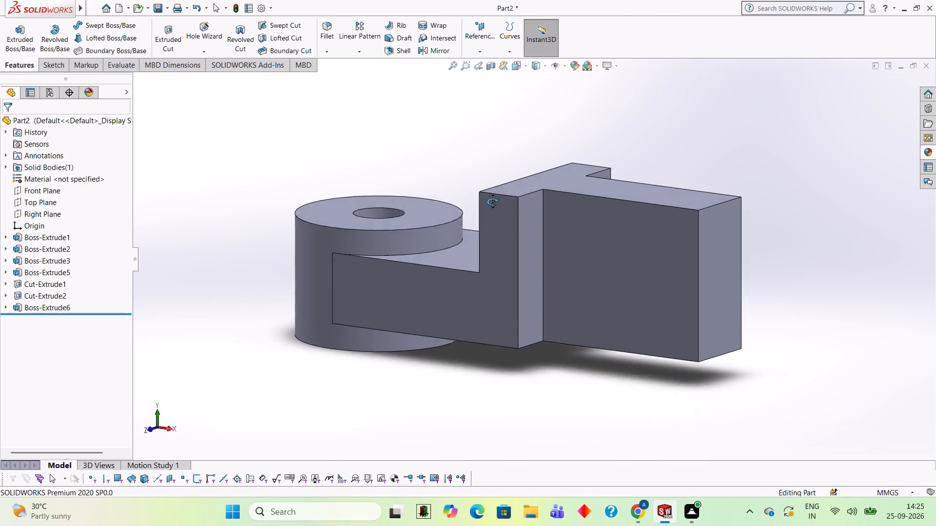
middle_click_drag(492, 202, 514, 184)
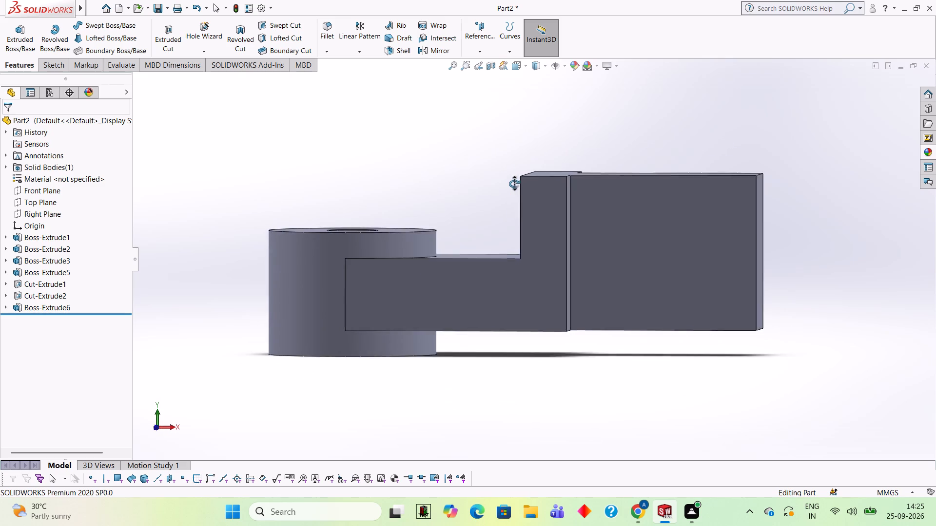
middle_click_drag(514, 184, 530, 199)
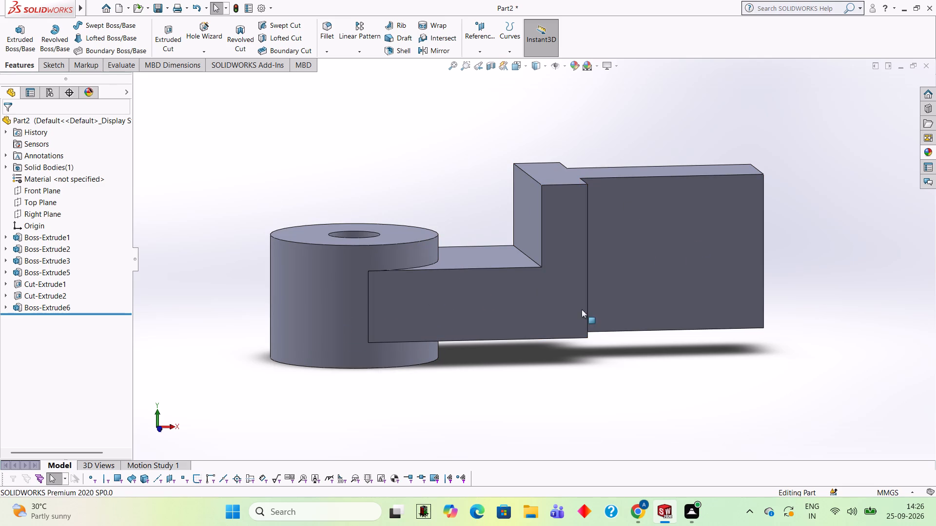
Sketch a 60 mm diameter circle on the block's long side face, centred on the midpoint of its free end edge.
left_click(675, 234)
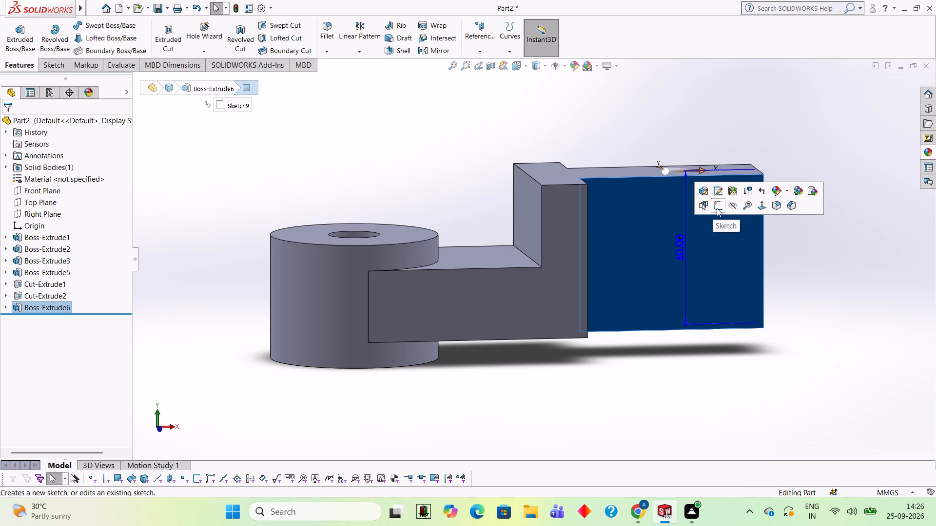
left_click(717, 208)
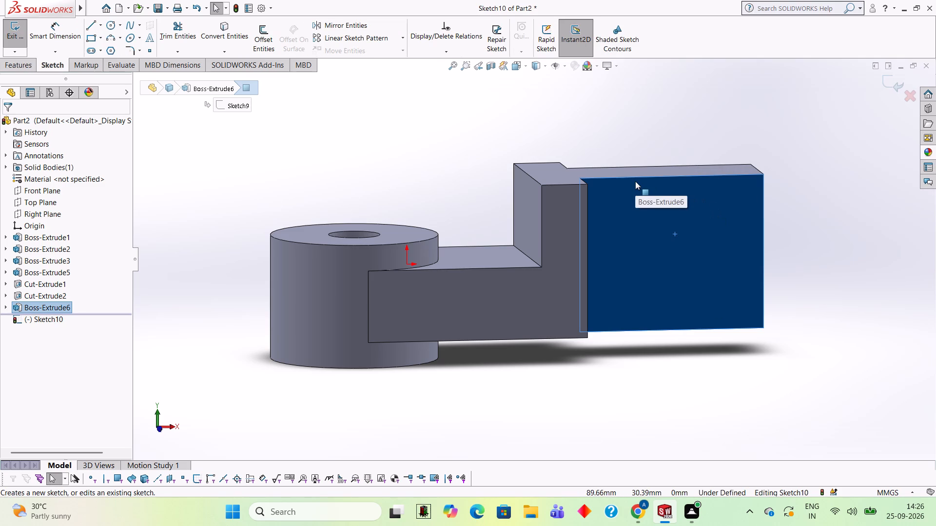
key("ctrl+8")
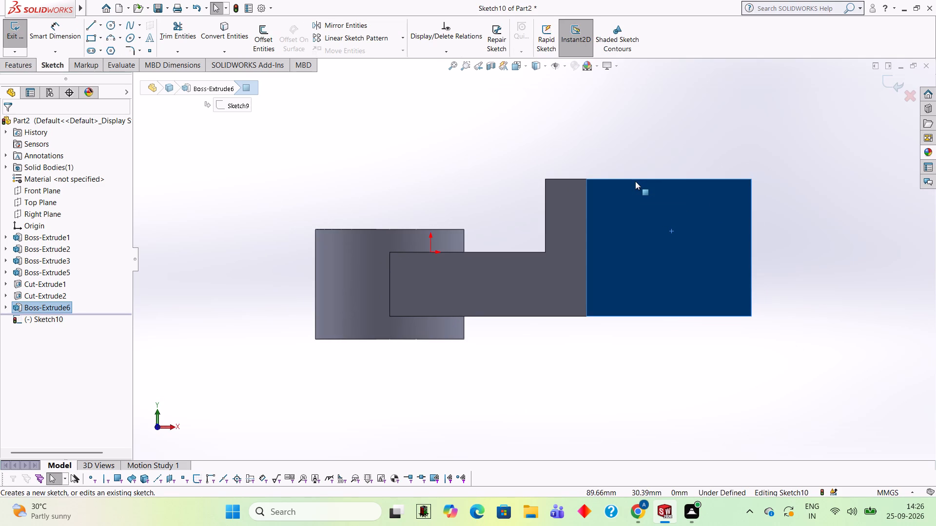
scroll(748, 237, "down", 5)
scroll(749, 212, "up", 1)
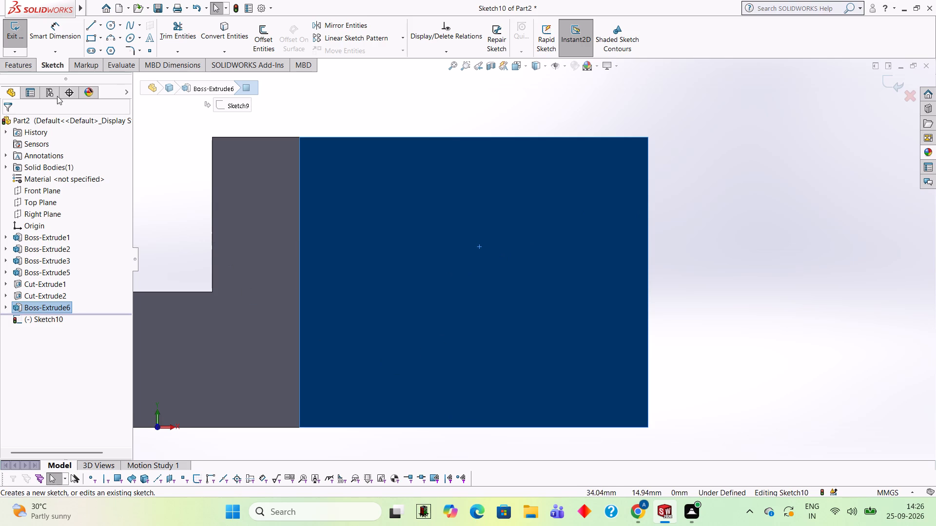
left_click(113, 26)
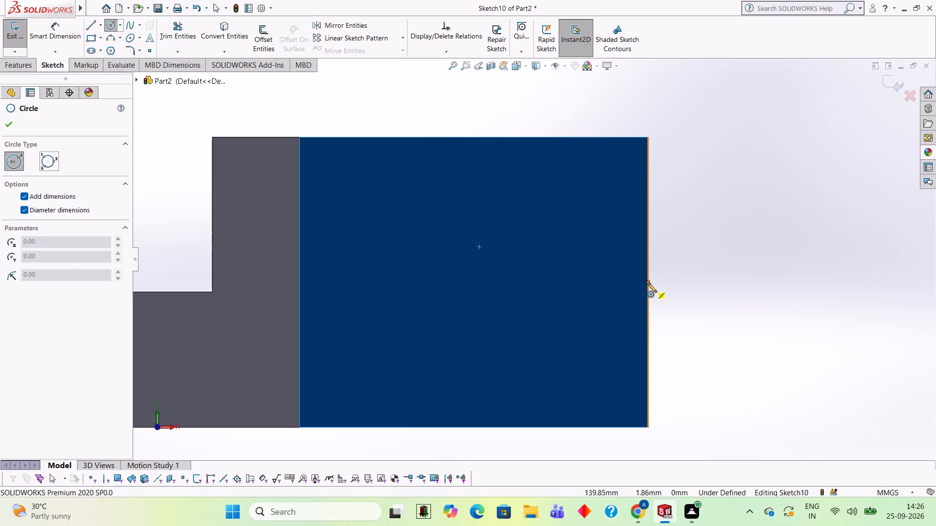
left_click(647, 281)
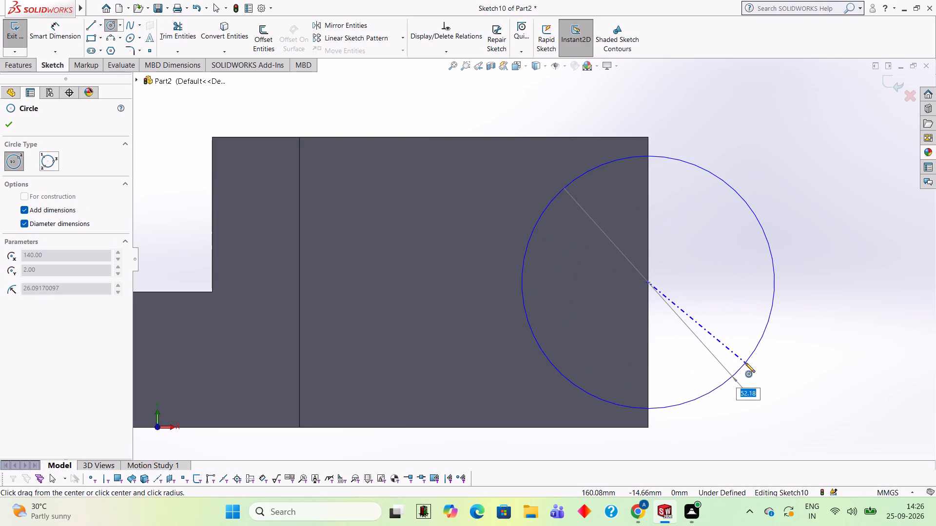
type("60")
key("Return")
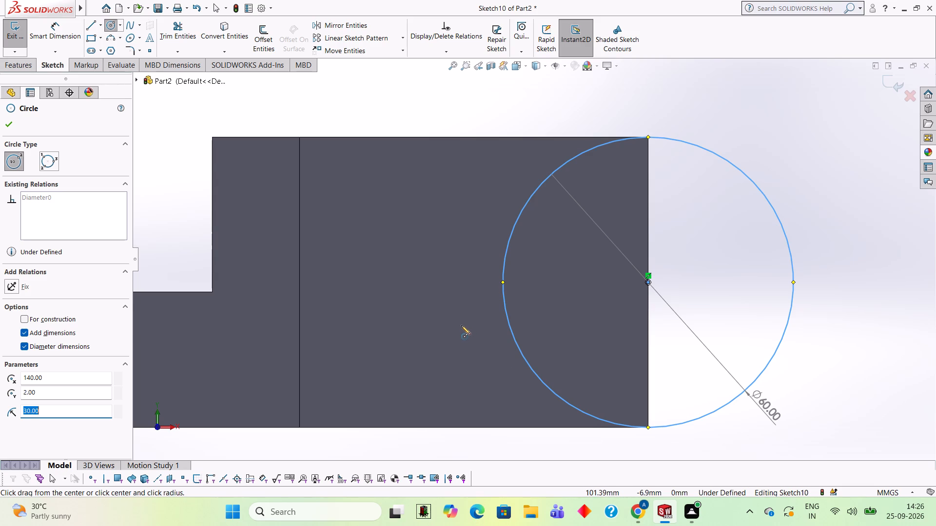
Set up a boss extrusion of the 60 mm circle, reversed back through the block, with a blind depth of 50 mm.
scroll(459, 331, "up", 3)
scroll(450, 331, "down", 1)
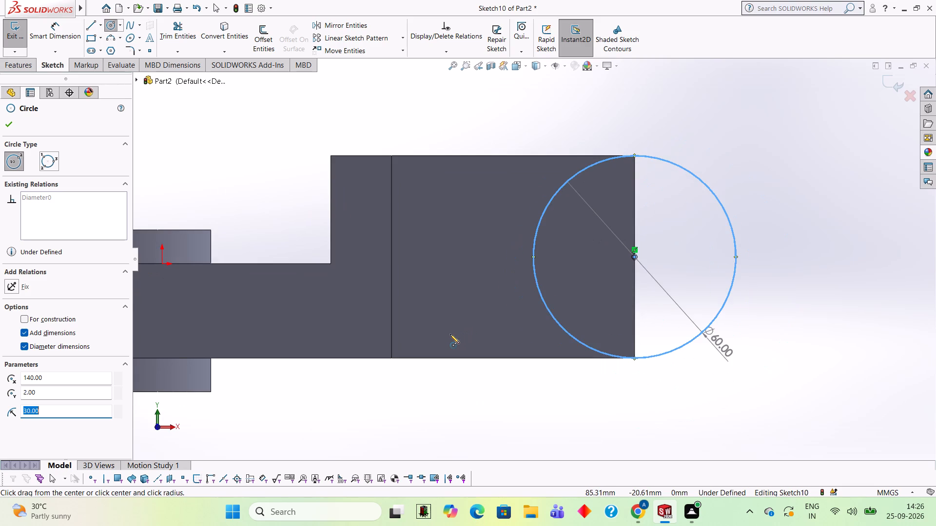
scroll(450, 334, "down", 2)
scroll(751, 159, "up", 1)
scroll(742, 146, "down", 1)
scroll(742, 145, "up", 1)
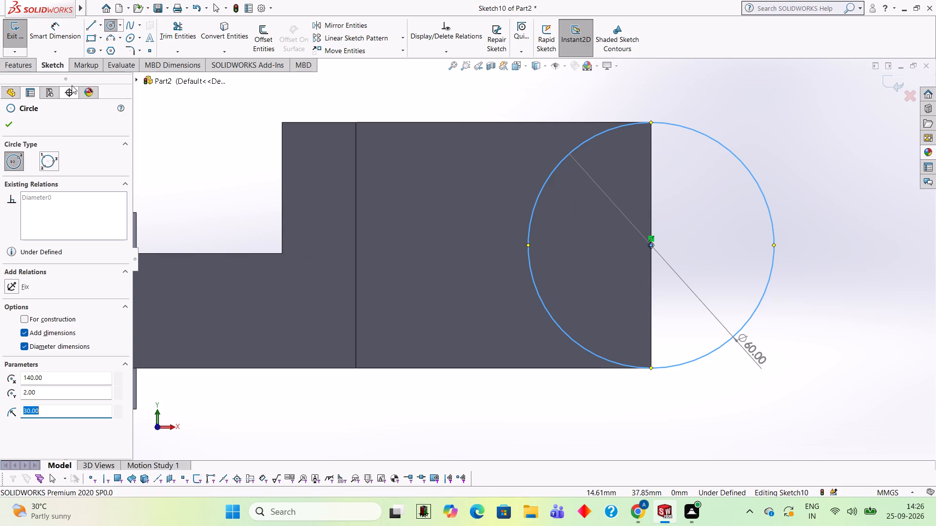
left_click(23, 67)
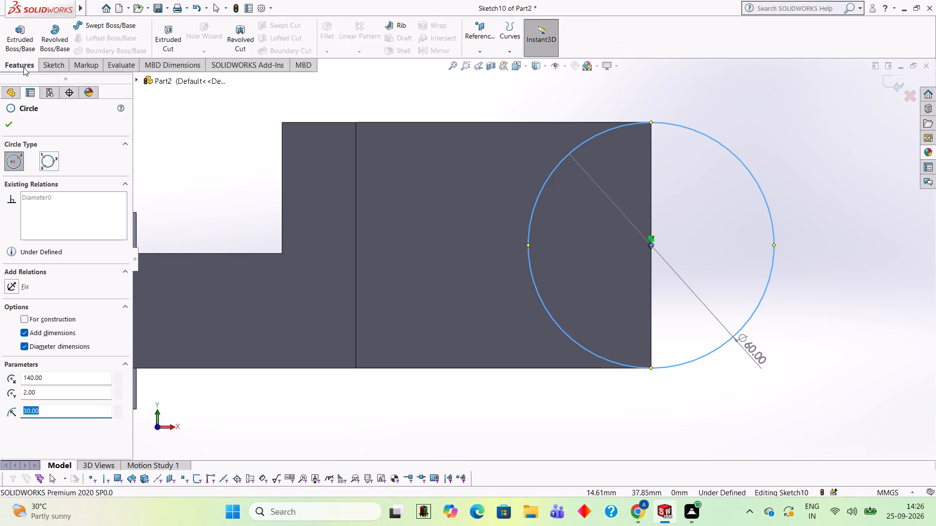
left_click(23, 40)
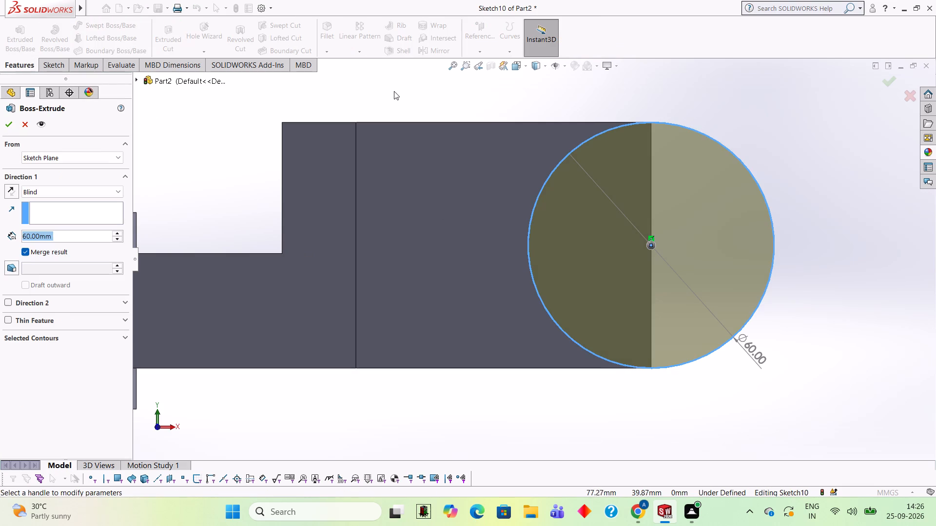
middle_click_drag(394, 91, 399, 223)
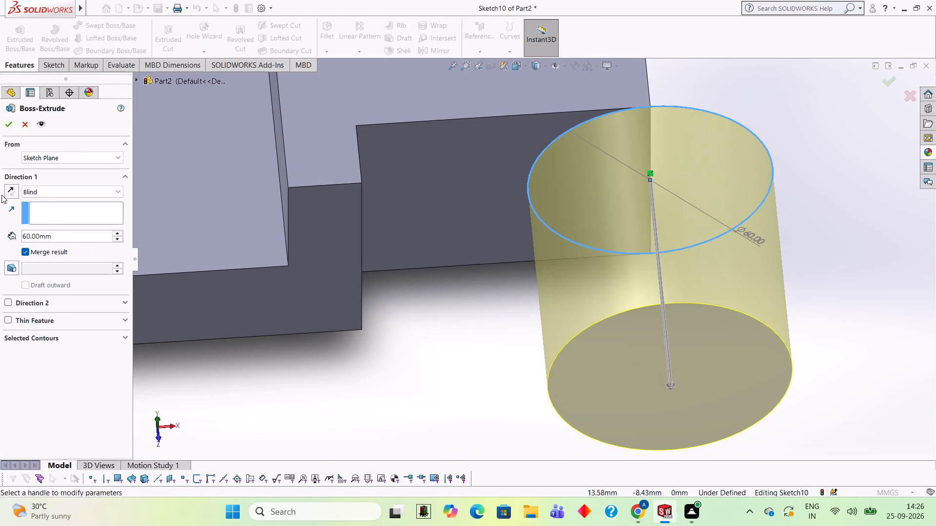
left_click(11, 191)
scroll(403, 192, "up", 3)
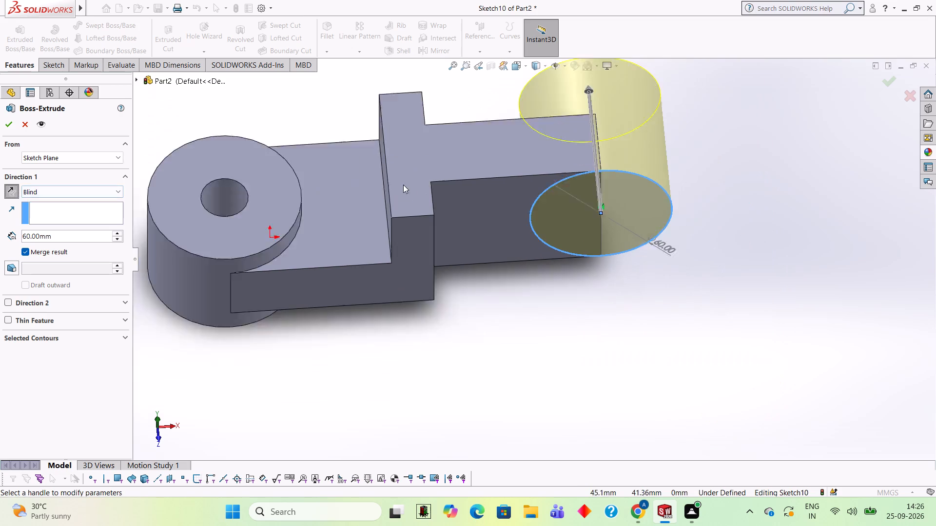
scroll(403, 185, "up", 1)
left_click(95, 237)
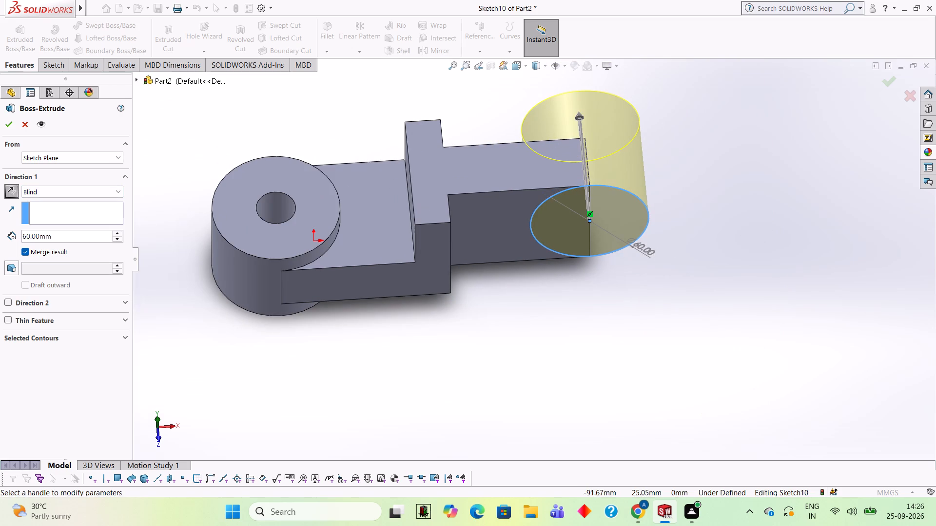
key("BackSpace")
key("BackSpace")
key("BackSpace")
key("BackSpace")
key("BackSpace")
key("BackSpace")
key("BackSpace")
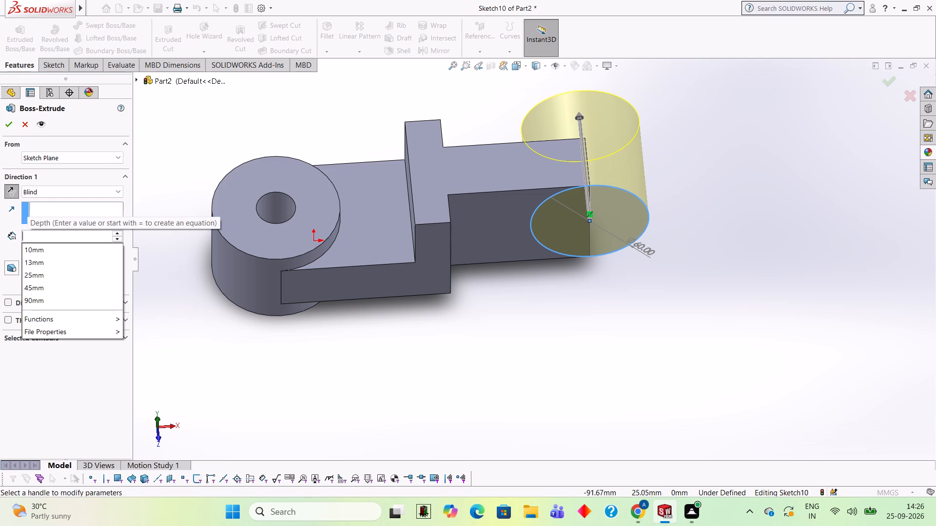
type("50")
key("Return")
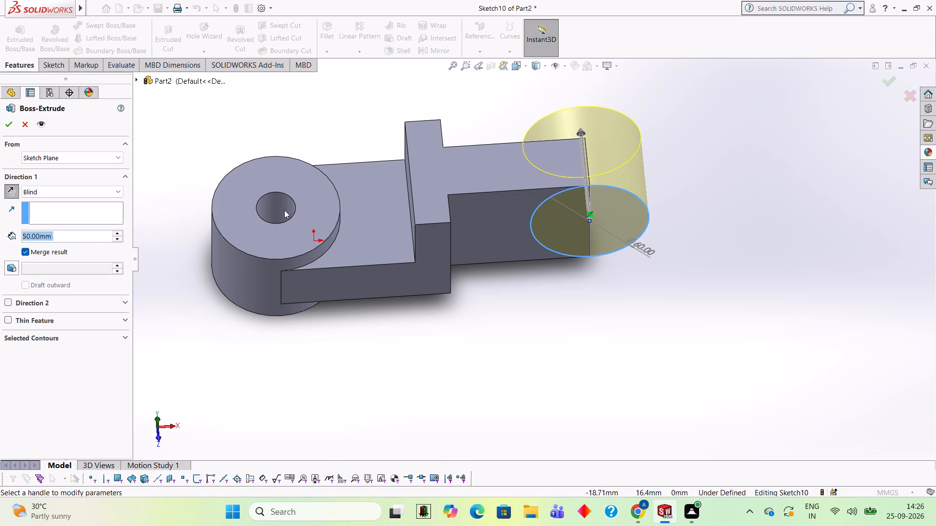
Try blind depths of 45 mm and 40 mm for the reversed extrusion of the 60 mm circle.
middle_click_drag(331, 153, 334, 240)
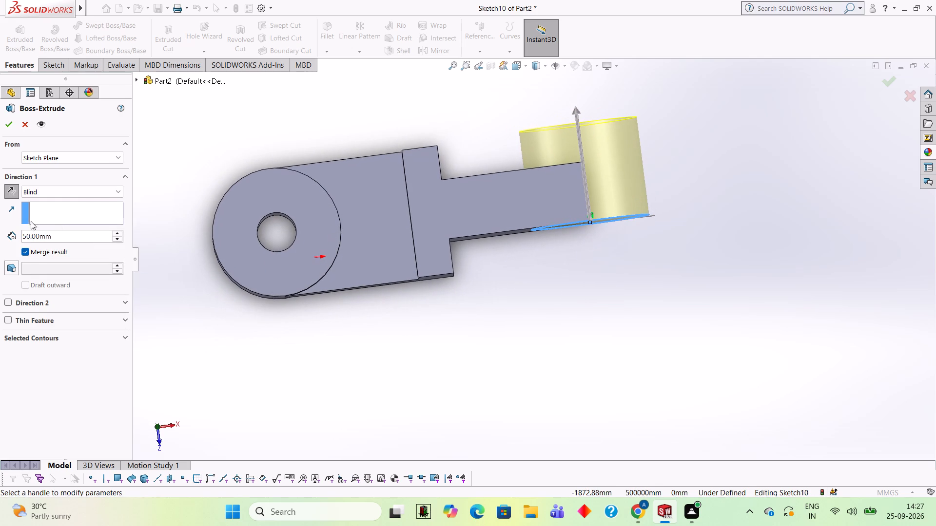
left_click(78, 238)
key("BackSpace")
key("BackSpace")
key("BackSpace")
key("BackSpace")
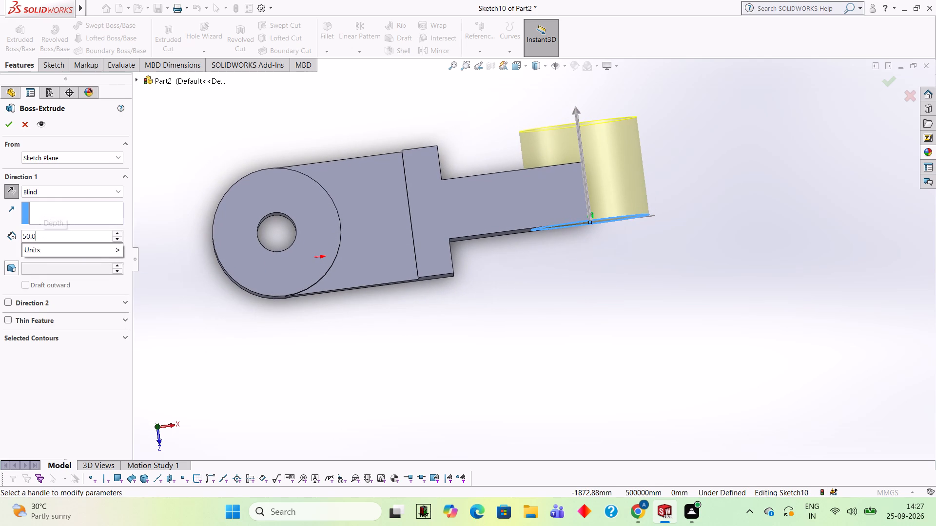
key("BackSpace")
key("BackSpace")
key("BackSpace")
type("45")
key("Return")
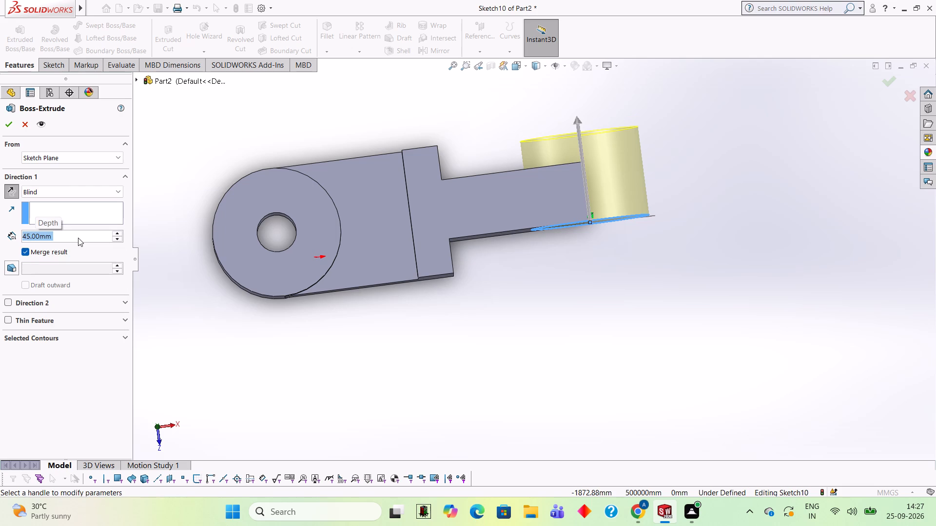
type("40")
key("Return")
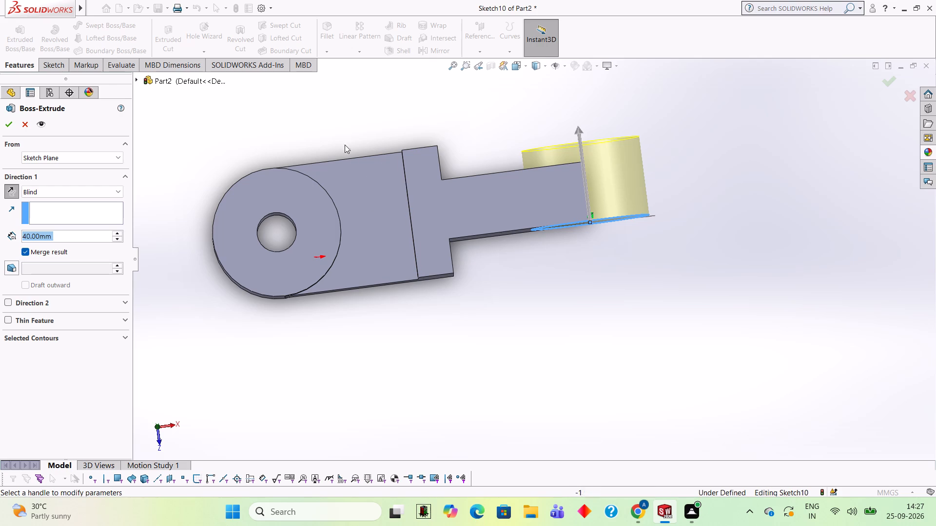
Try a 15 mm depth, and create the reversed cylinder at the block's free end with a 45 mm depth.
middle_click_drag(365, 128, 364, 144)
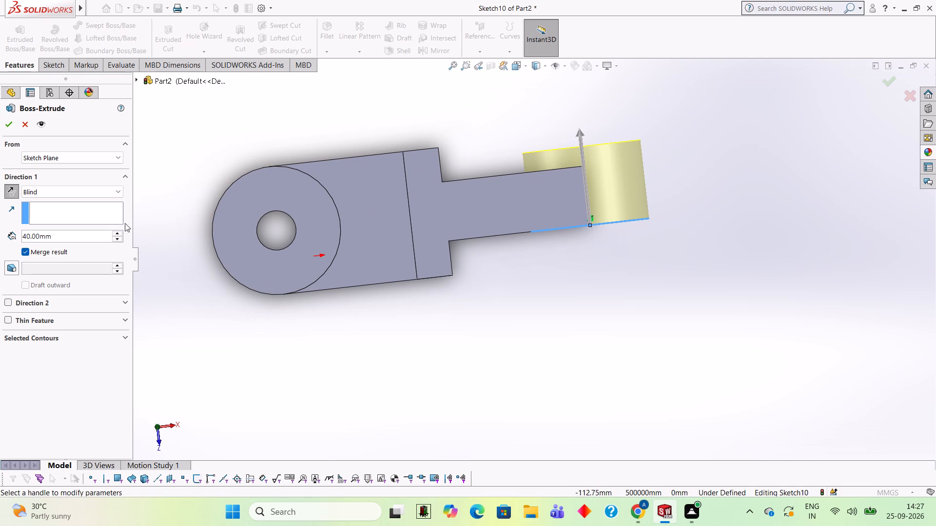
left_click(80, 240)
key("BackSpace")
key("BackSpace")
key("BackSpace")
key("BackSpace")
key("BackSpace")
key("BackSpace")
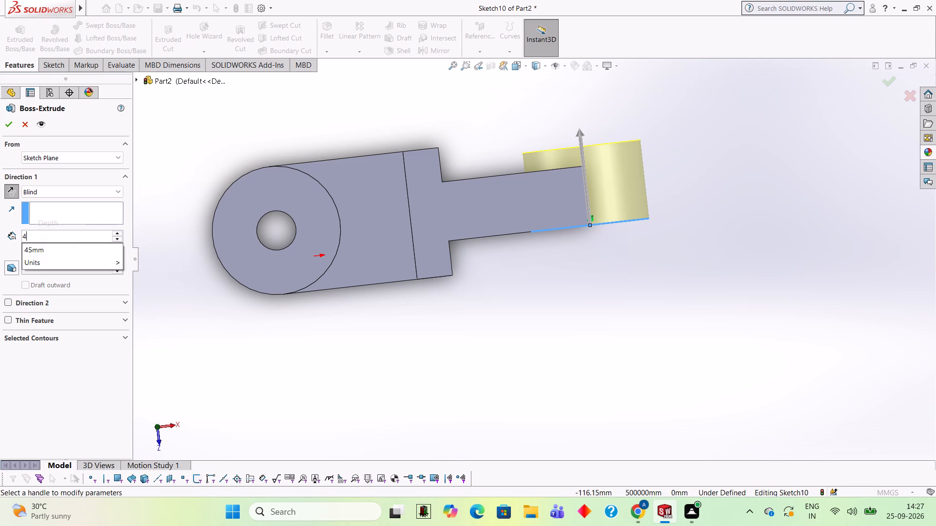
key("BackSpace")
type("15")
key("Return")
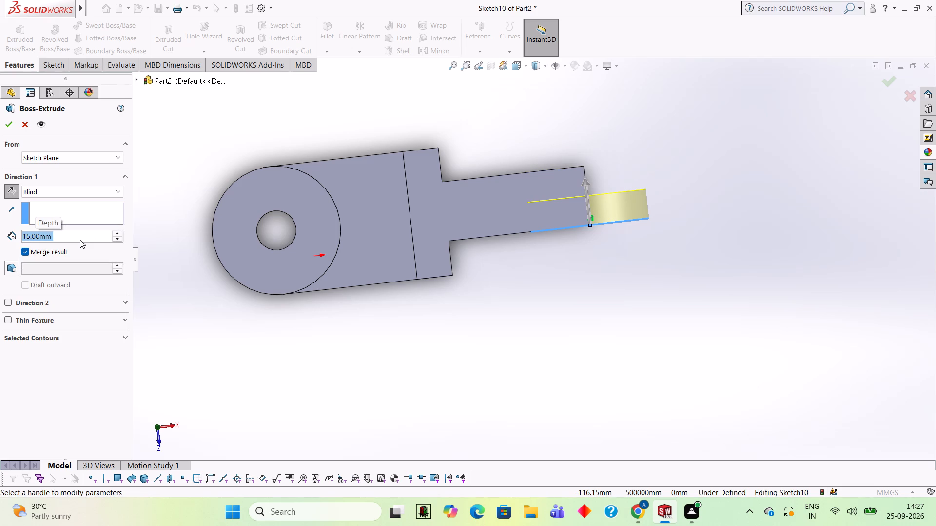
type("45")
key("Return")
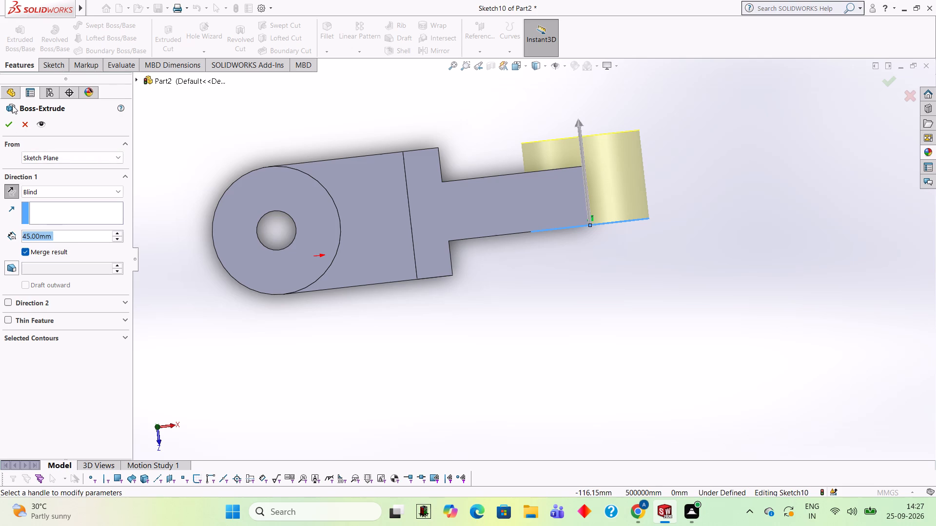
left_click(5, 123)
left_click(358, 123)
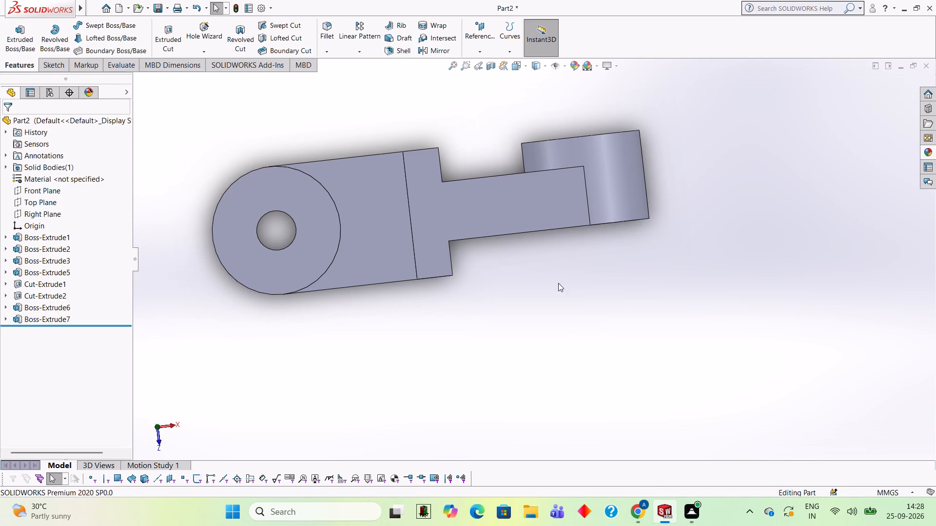
Examine the part from above, from the end and from both long sides, checking the new cylinder's position against the block.
middle_click_drag(573, 298, 438, 315)
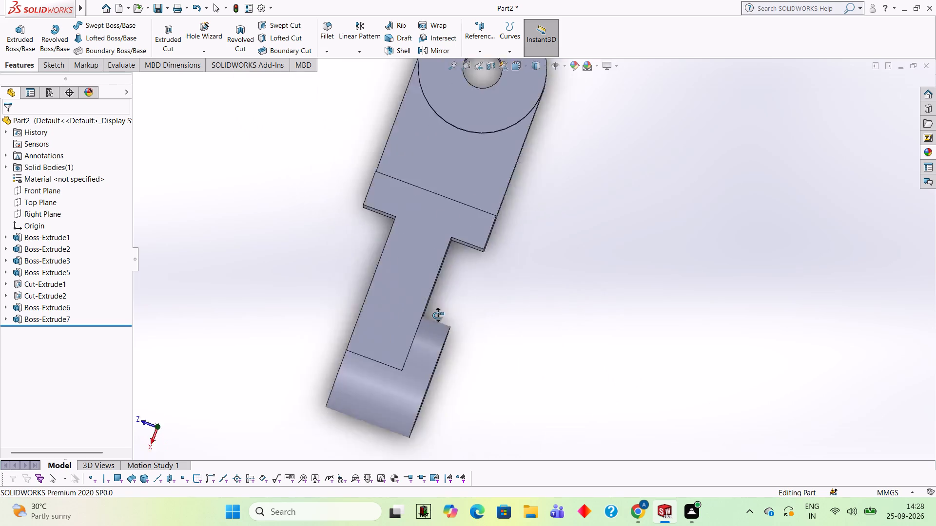
middle_click_drag(438, 315, 400, 161)
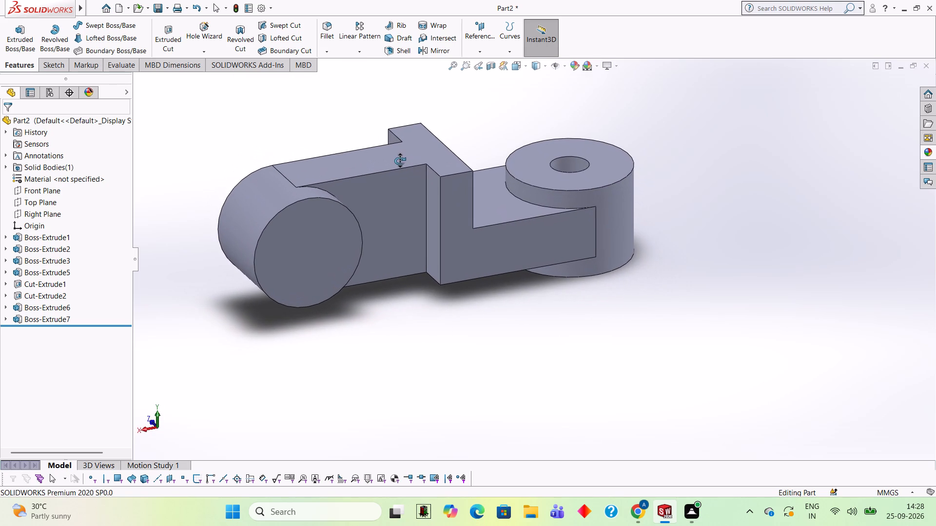
middle_click_drag(400, 161, 475, 161)
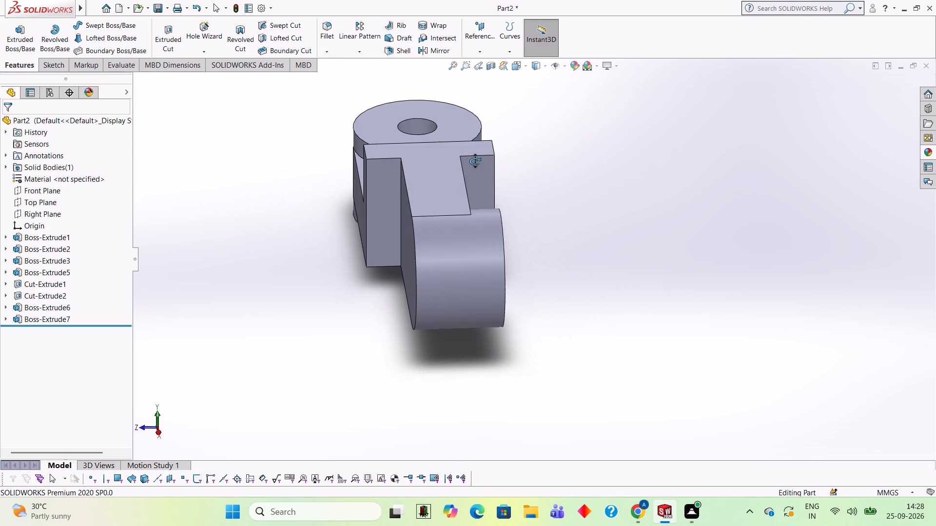
middle_click_drag(475, 161, 478, 179)
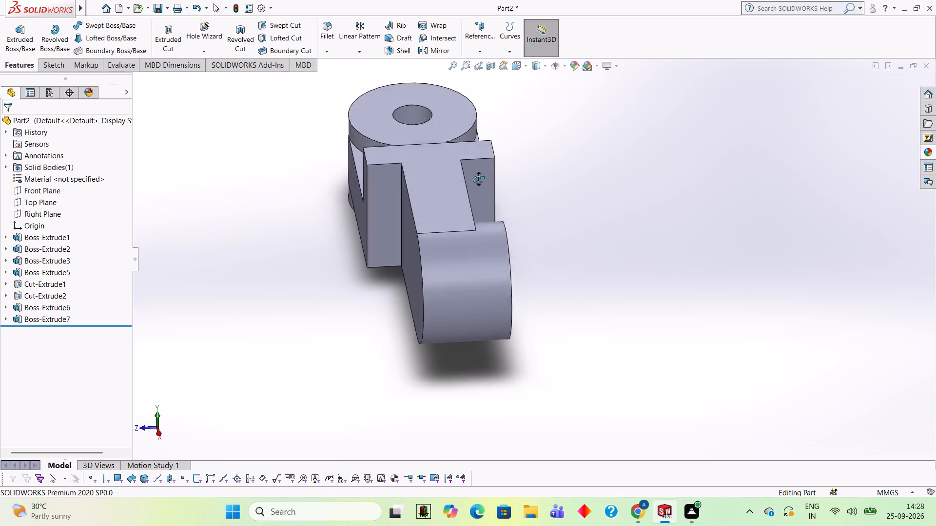
middle_click_drag(478, 179, 522, 273)
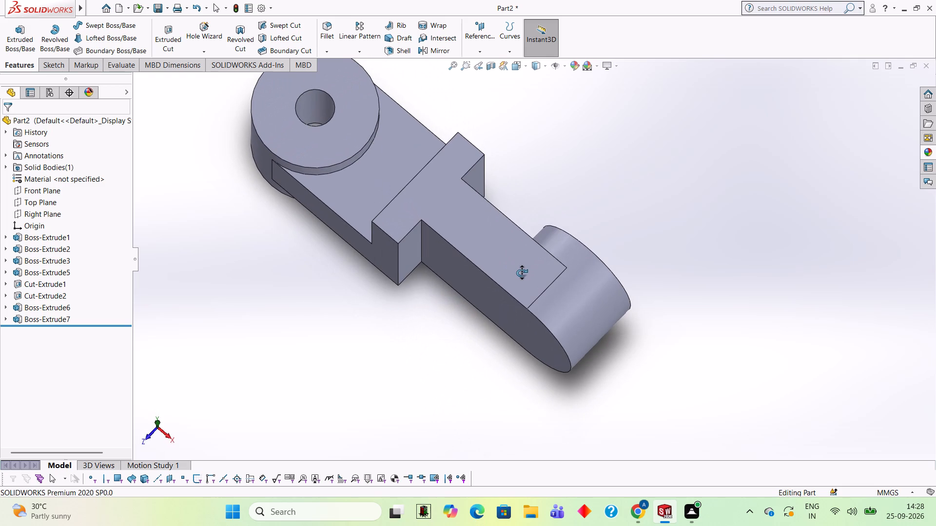
middle_click_drag(522, 273, 582, 261)
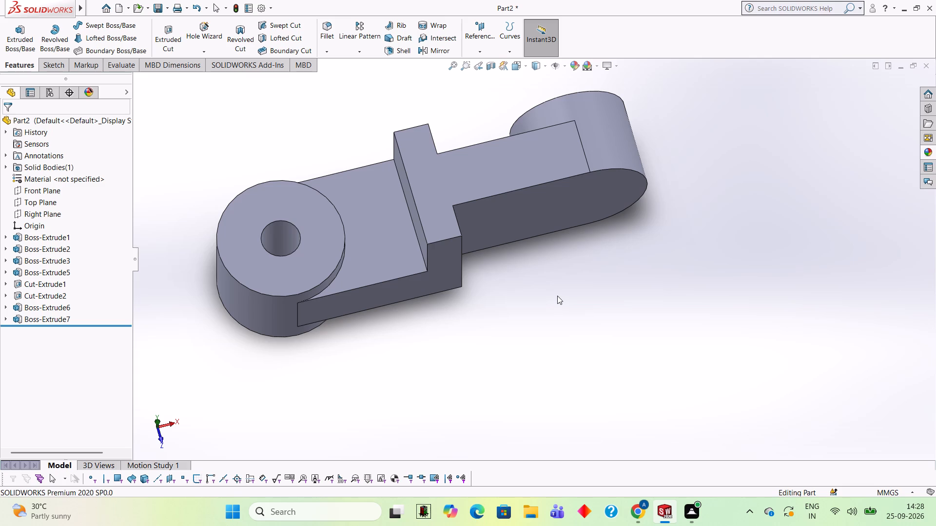
middle_click_drag(726, 128, 714, 214)
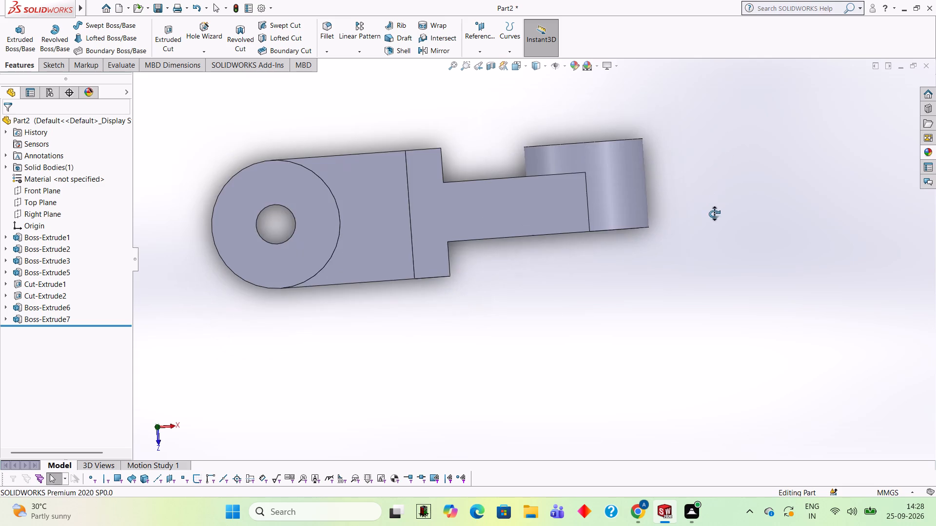
middle_click_drag(714, 214, 714, 250)
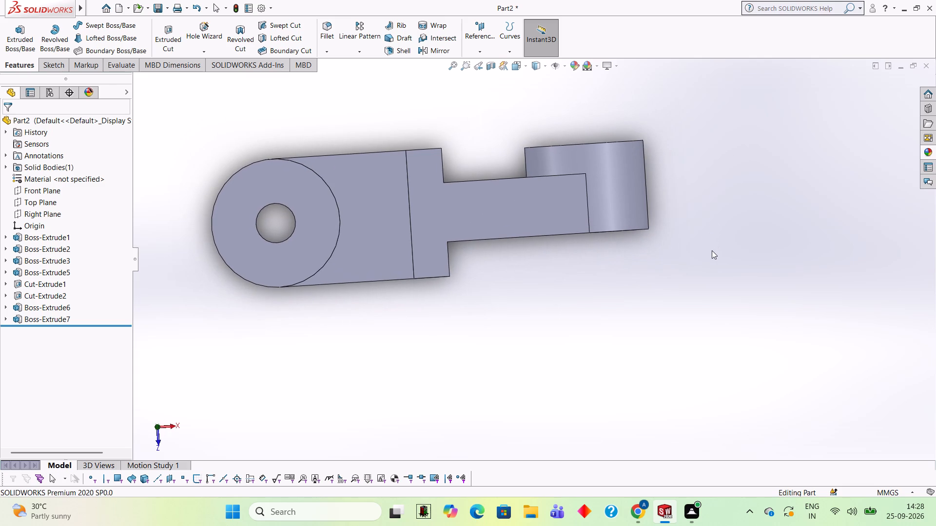
middle_click_drag(674, 316, 646, 355)
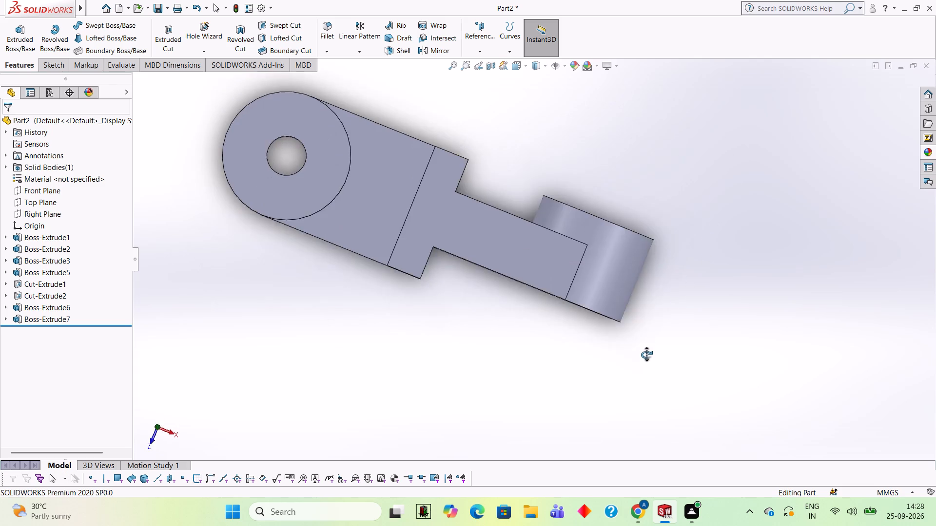
middle_click_drag(646, 355, 468, 176)
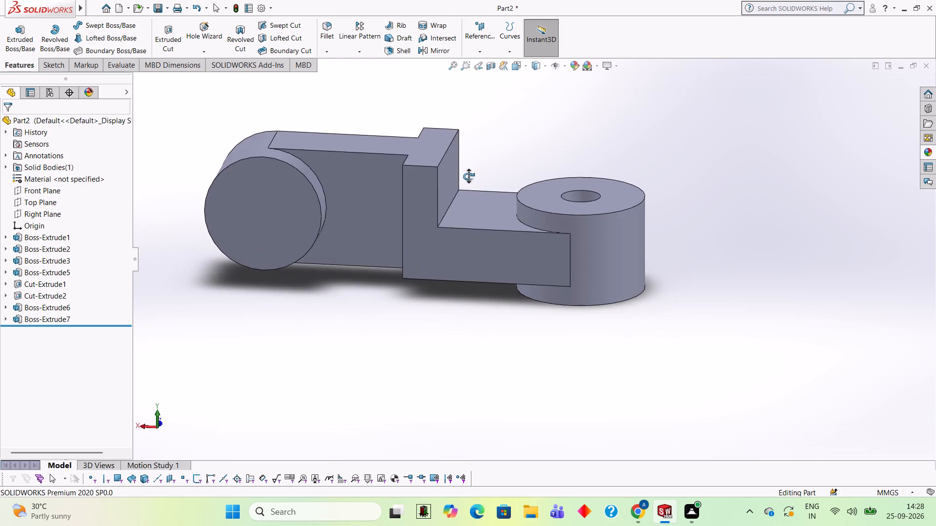
middle_click_drag(468, 176, 568, 221)
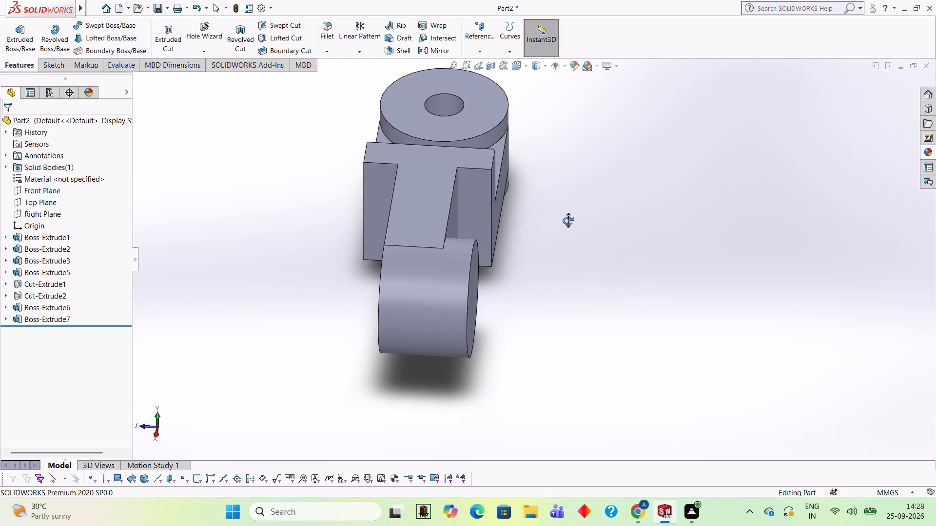
middle_click_drag(568, 221, 603, 186)
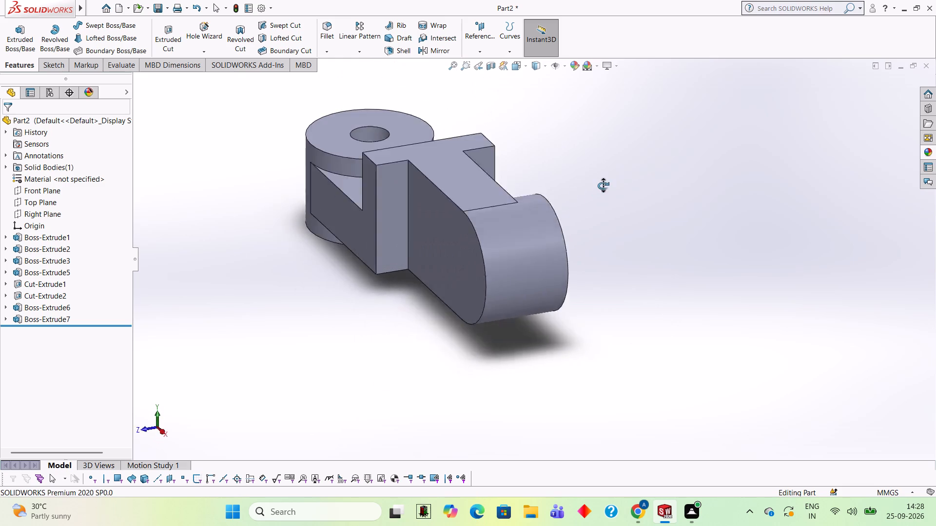
middle_click_drag(603, 186, 589, 243)
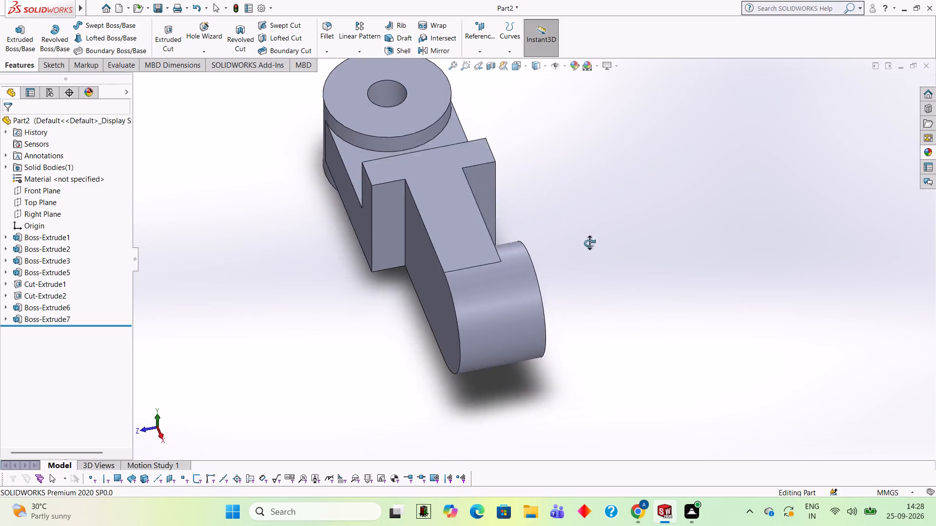
middle_click_drag(589, 243, 574, 353)
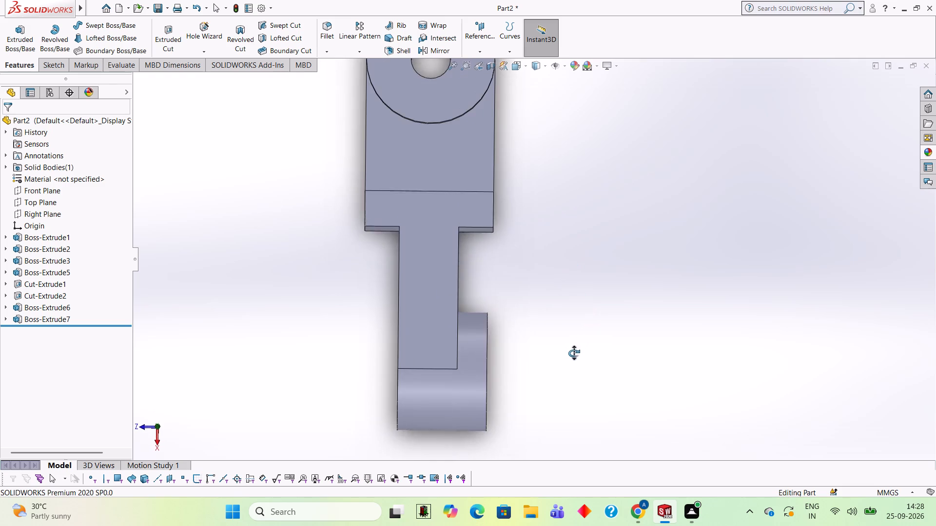
middle_click_drag(574, 353, 660, 220)
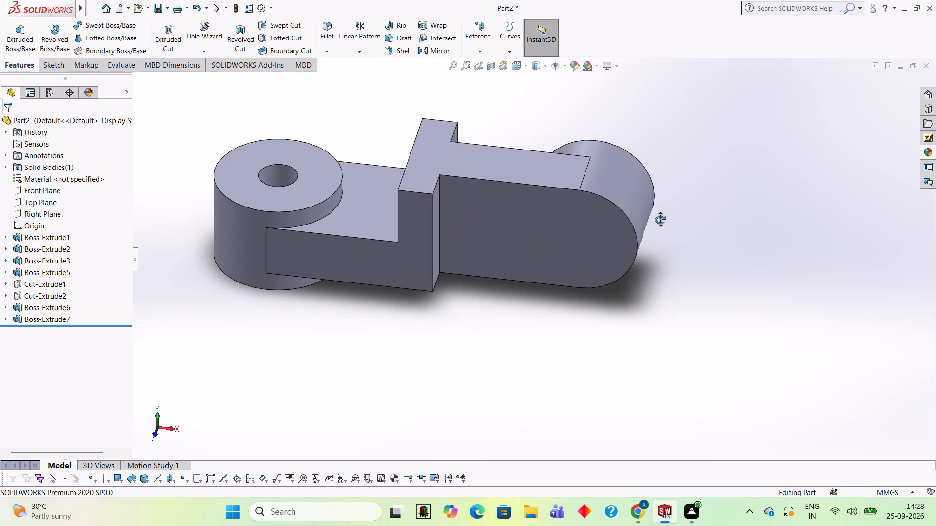
middle_click_drag(660, 220, 538, 216)
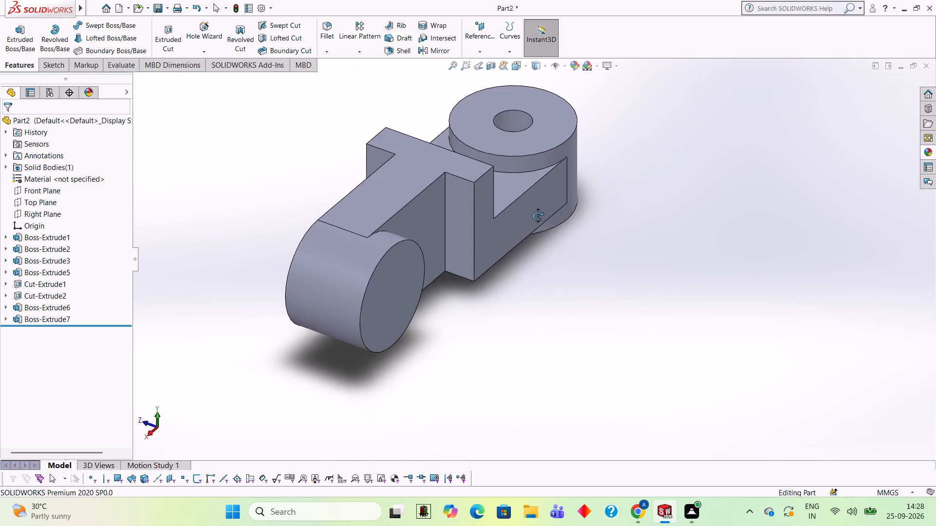
middle_click_drag(538, 216, 528, 211)
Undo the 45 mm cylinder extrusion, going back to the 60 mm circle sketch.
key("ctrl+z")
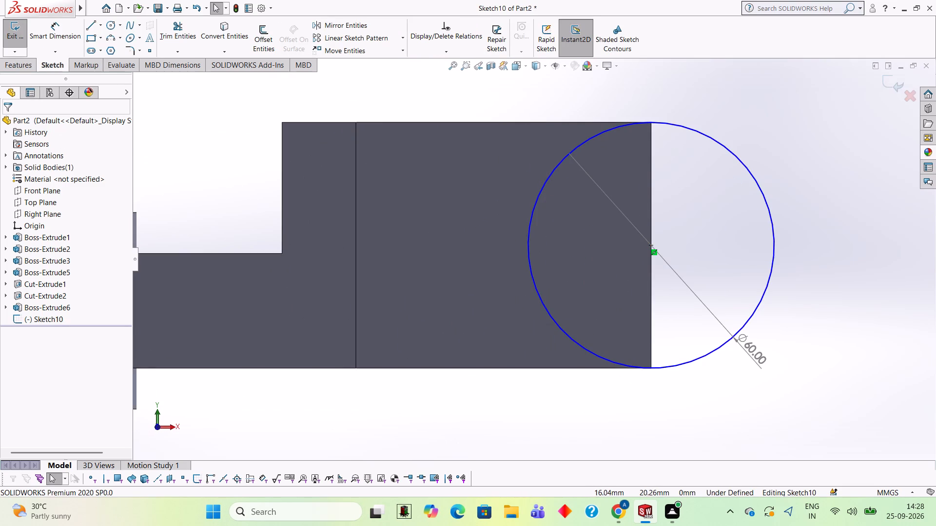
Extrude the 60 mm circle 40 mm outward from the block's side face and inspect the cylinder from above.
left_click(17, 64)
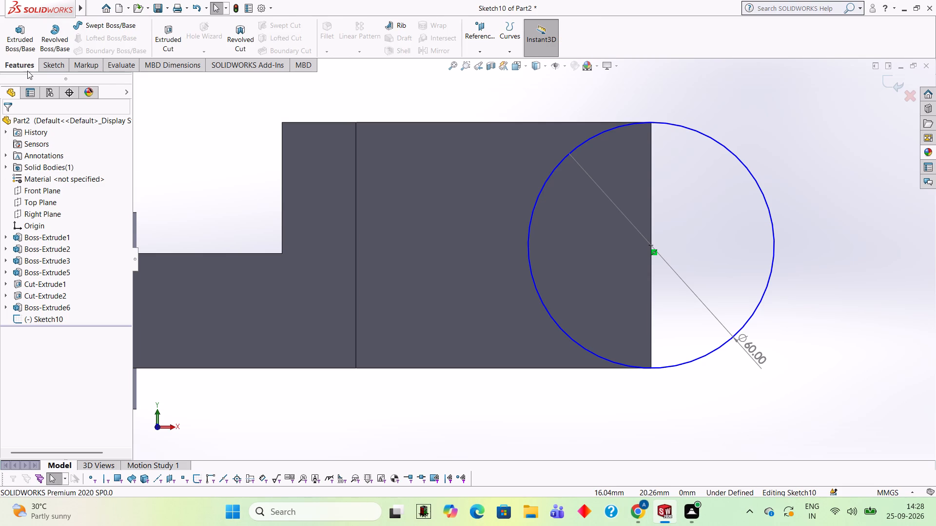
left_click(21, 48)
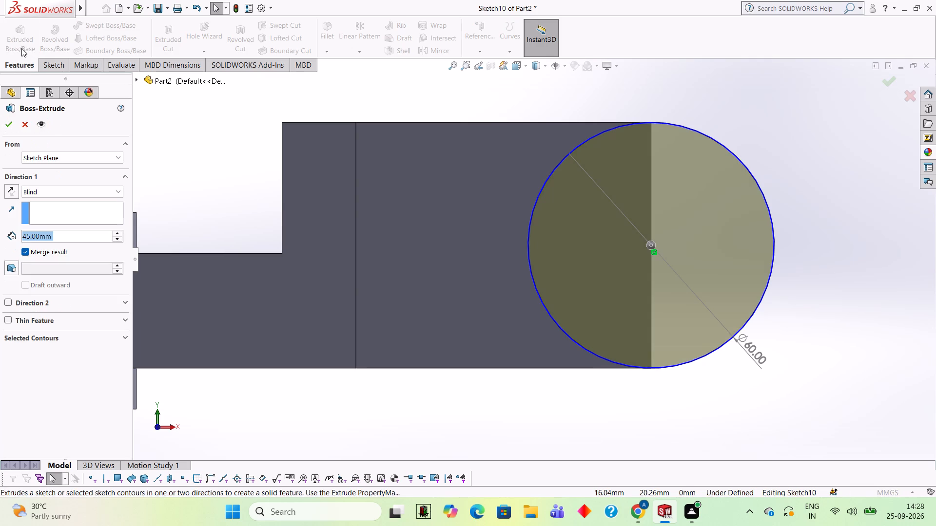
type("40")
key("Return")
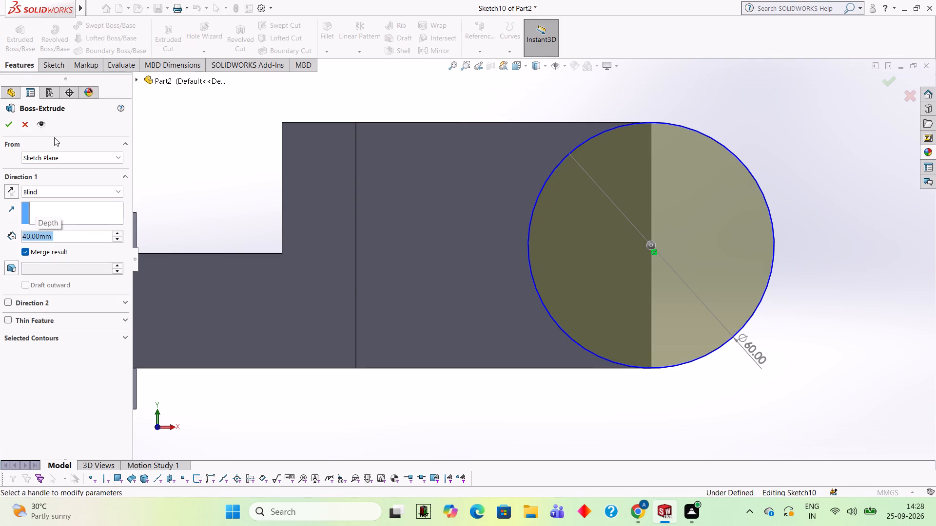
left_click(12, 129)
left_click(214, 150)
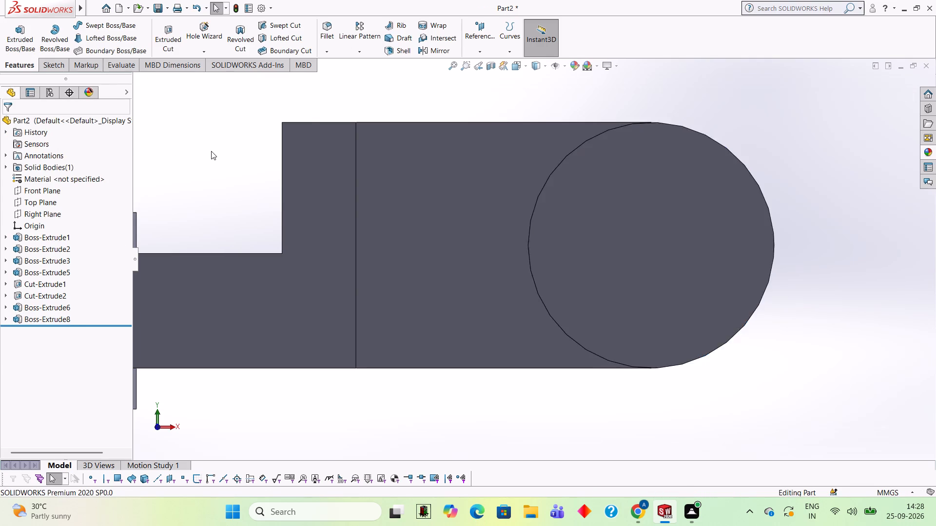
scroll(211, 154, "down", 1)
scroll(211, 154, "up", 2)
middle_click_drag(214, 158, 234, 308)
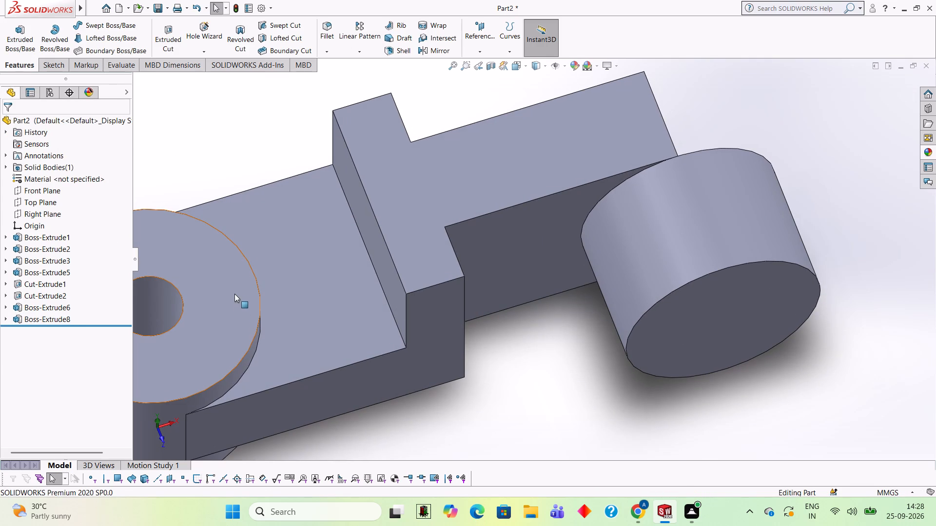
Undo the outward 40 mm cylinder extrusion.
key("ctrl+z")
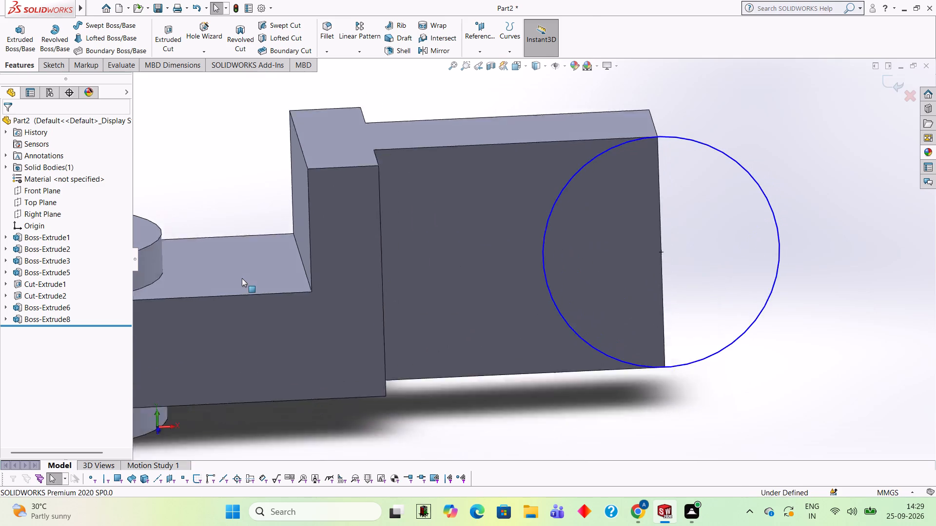
Extrude the 60 mm circle 40 mm in the reversed direction, through the block, and inspect the resulting cylinder.
left_click(21, 64)
left_click(19, 36)
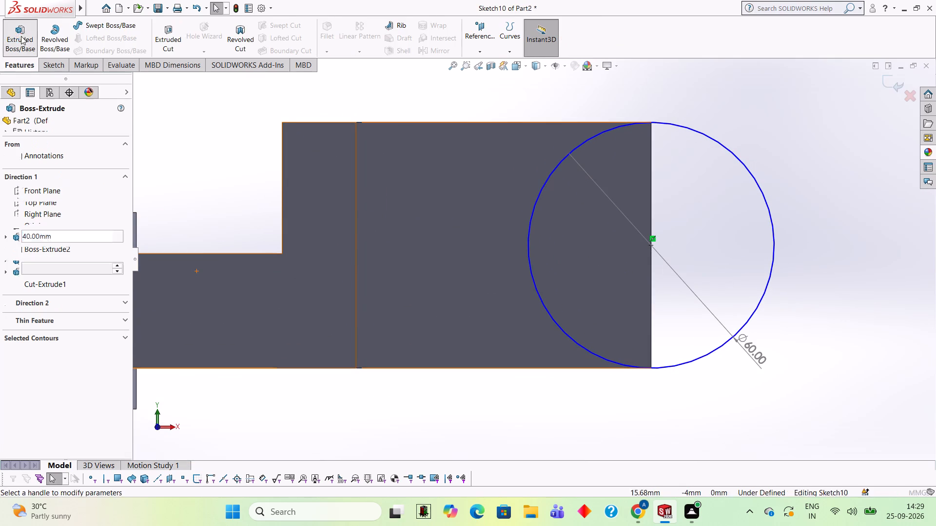
left_click(11, 192)
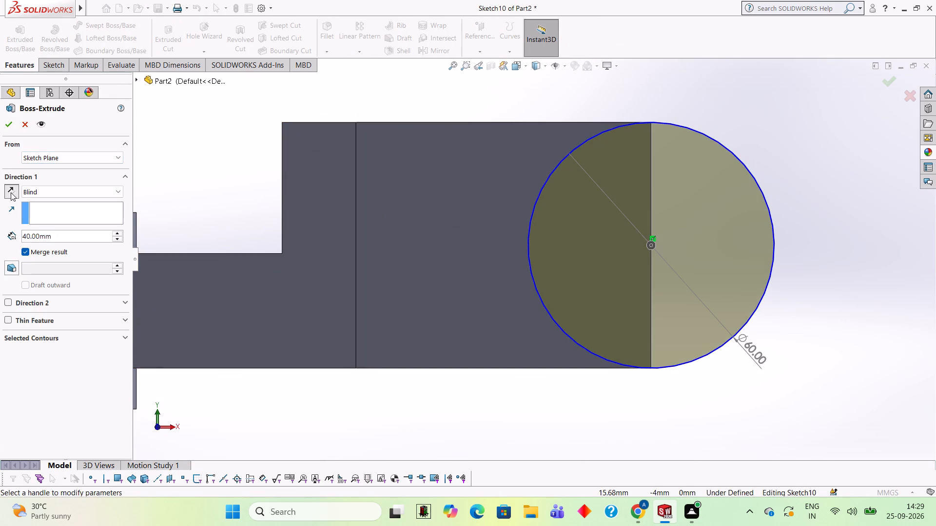
middle_click_drag(165, 154, 203, 284)
scroll(224, 231, "up", 2)
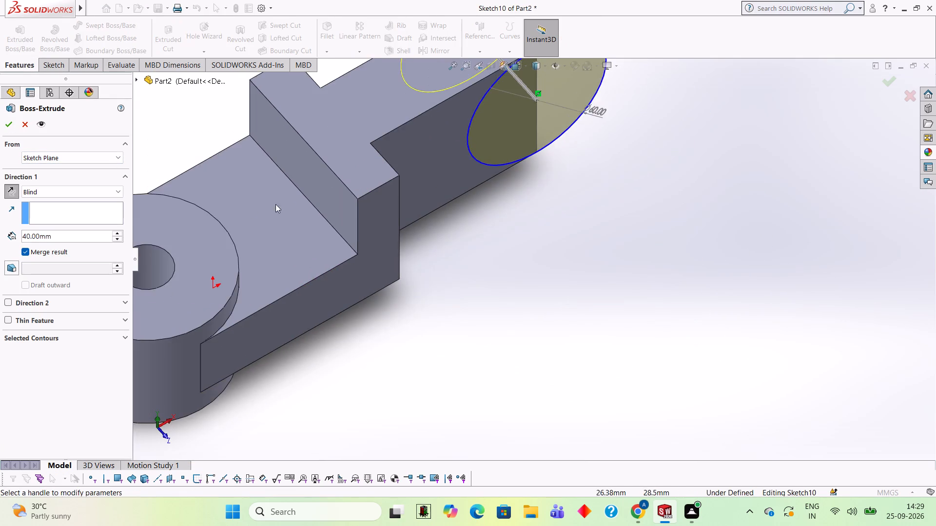
scroll(292, 204, "up", 2)
middle_click_drag(246, 150, 265, 226)
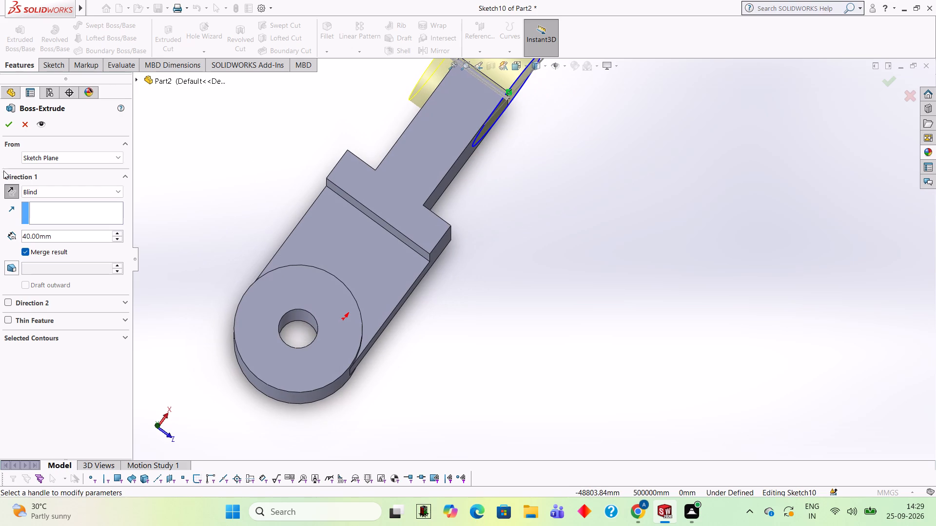
left_click(8, 130)
scroll(532, 154, "up", 2)
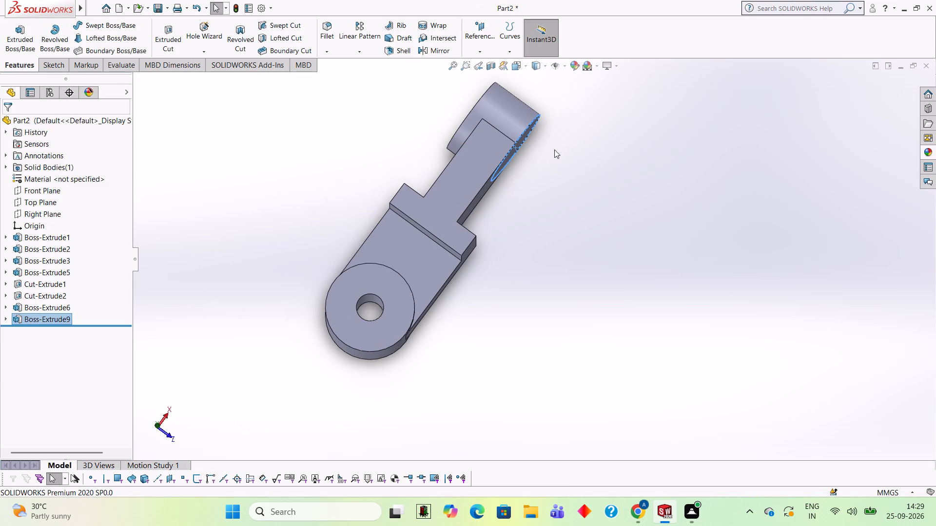
middle_click_drag(571, 172, 519, 113)
middle_click_drag(528, 146, 501, 263)
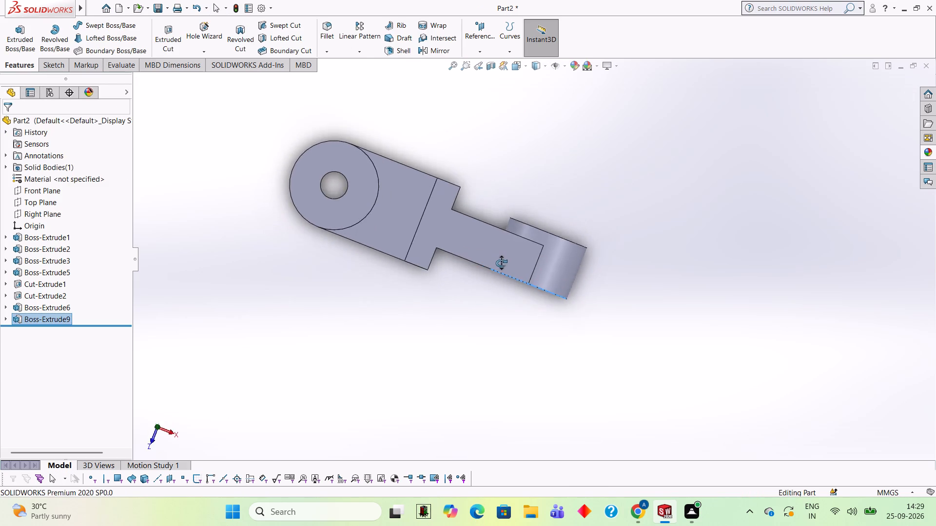
middle_click_drag(501, 263, 524, 124)
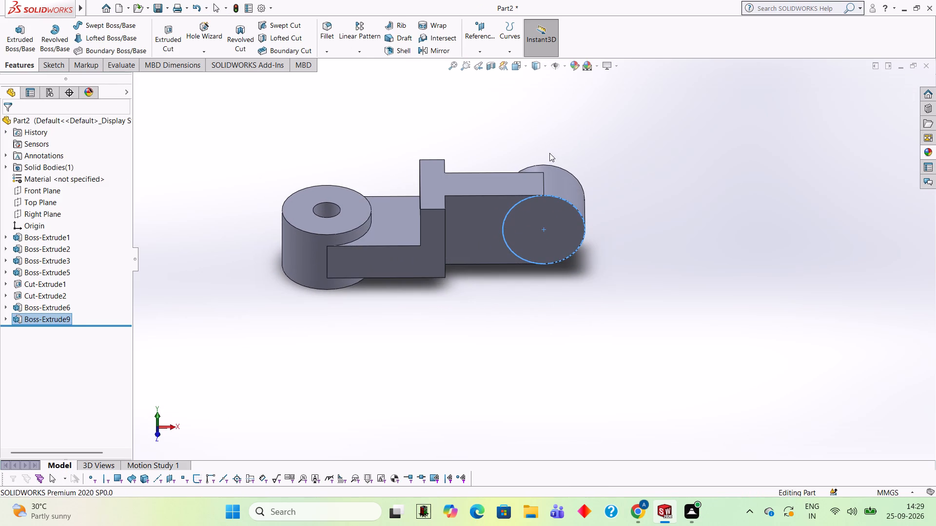
key("Escape")
Sketch a 60 mm diameter circle on the block's flat side face, centred on its rounded end.
left_click(535, 230)
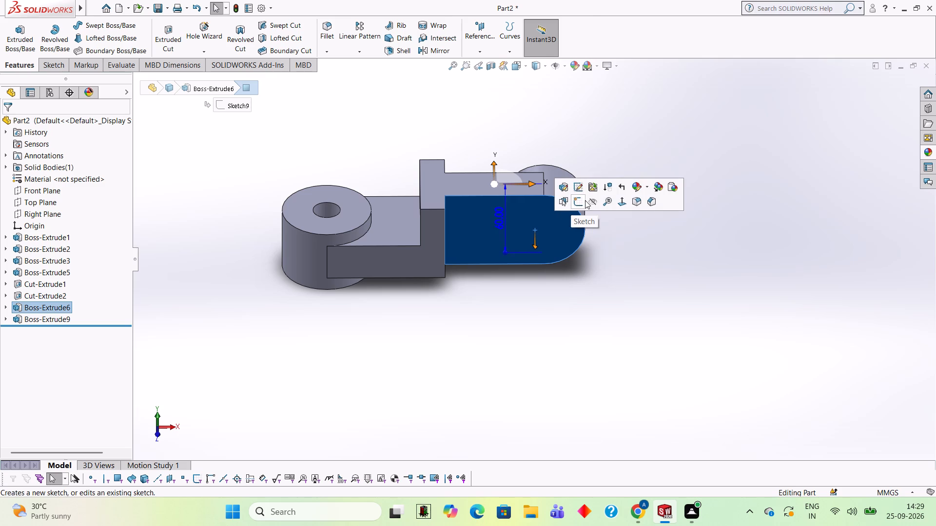
left_click(580, 200)
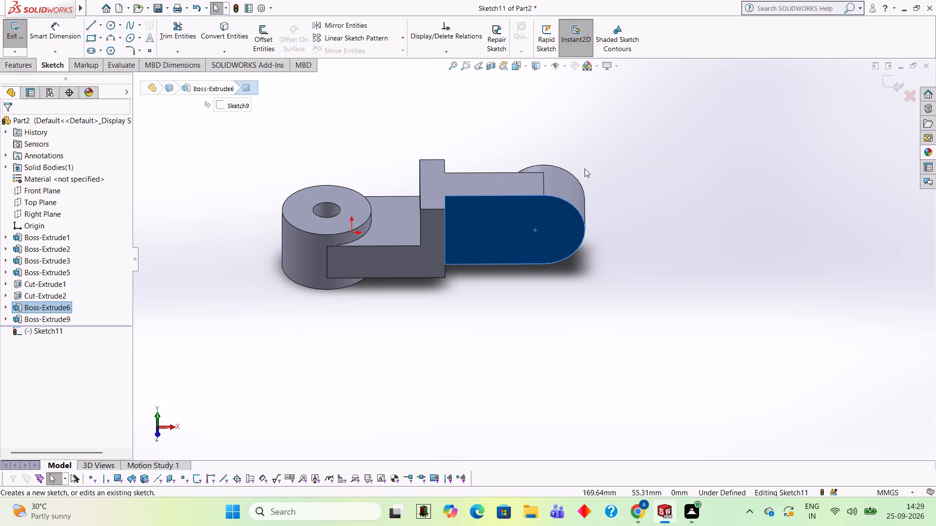
key("ctrl+8")
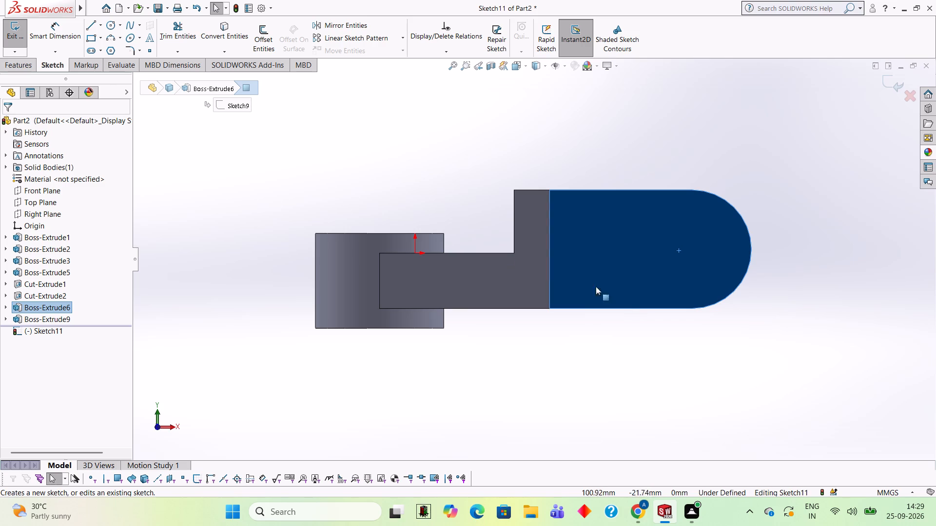
left_click(111, 30)
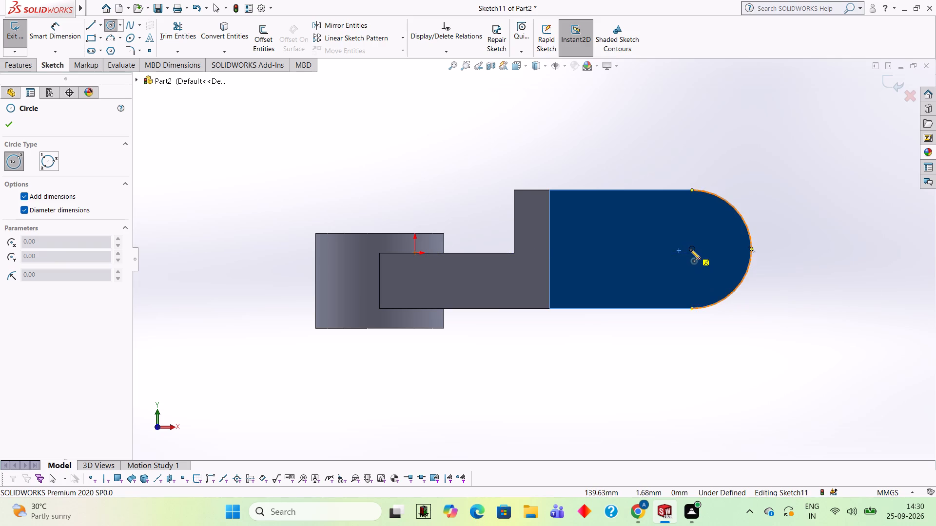
left_click(691, 250)
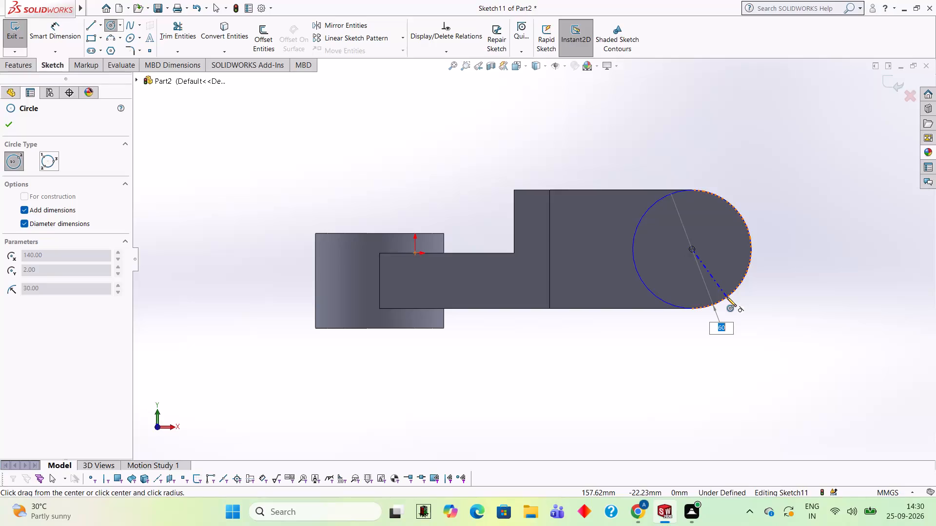
type("60")
key("Return")
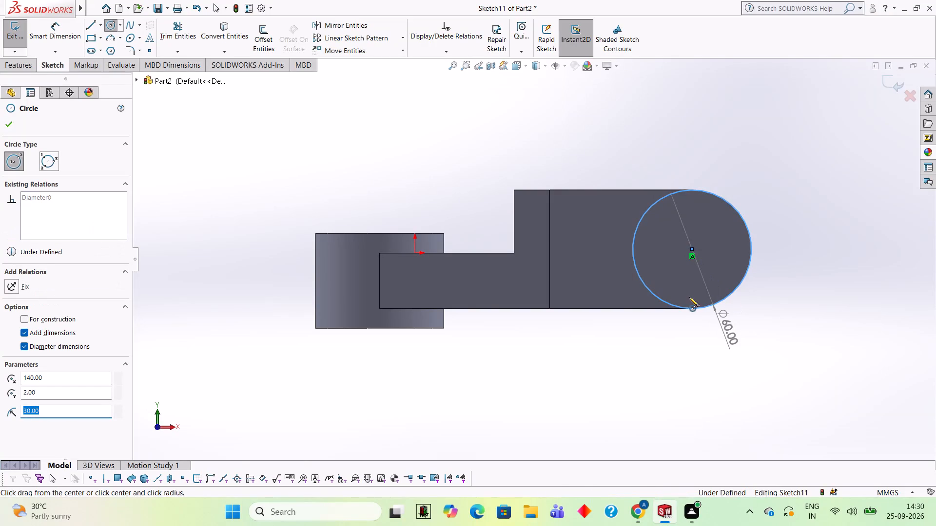
Extrude the new 60 mm circle 10 mm outward from the block's side face.
left_click(15, 68)
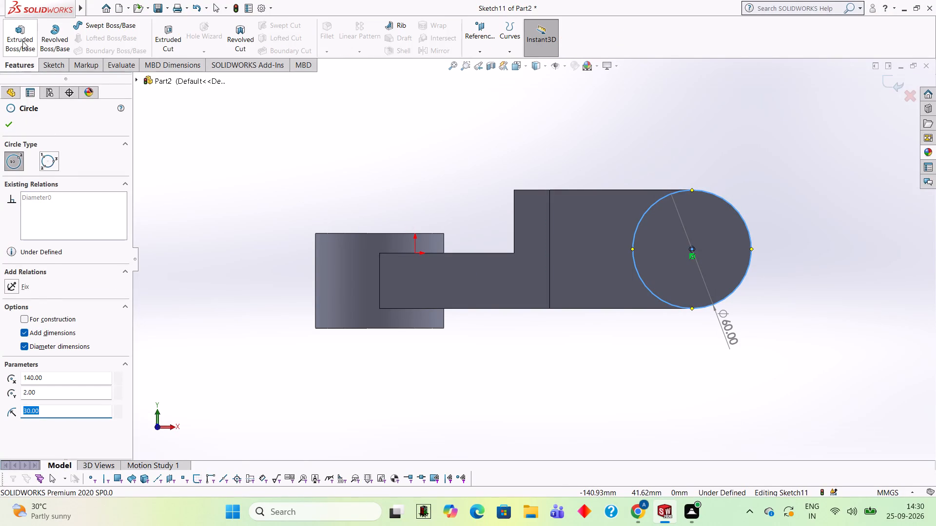
left_click(22, 40)
middle_click_drag(282, 122, 269, 250)
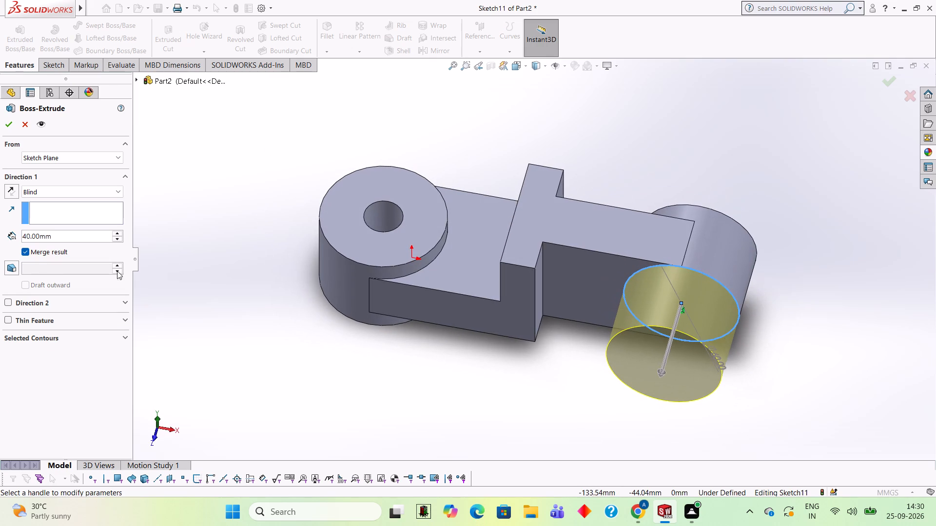
left_click(87, 234)
key("BackSpace")
key("BackSpace")
key("BackSpace")
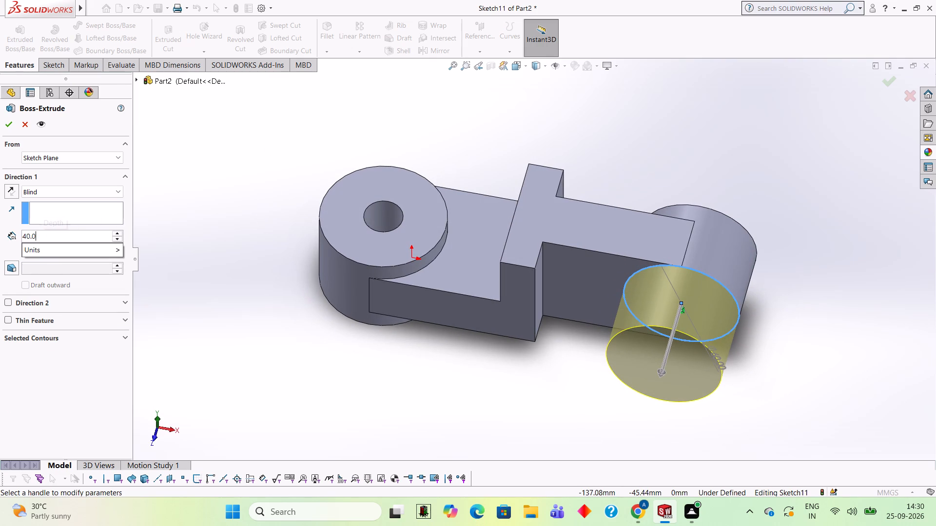
key("BackSpace")
key("BackSpace")
key("BackSpace")
key("BackSpace")
type("10")
key("Return")
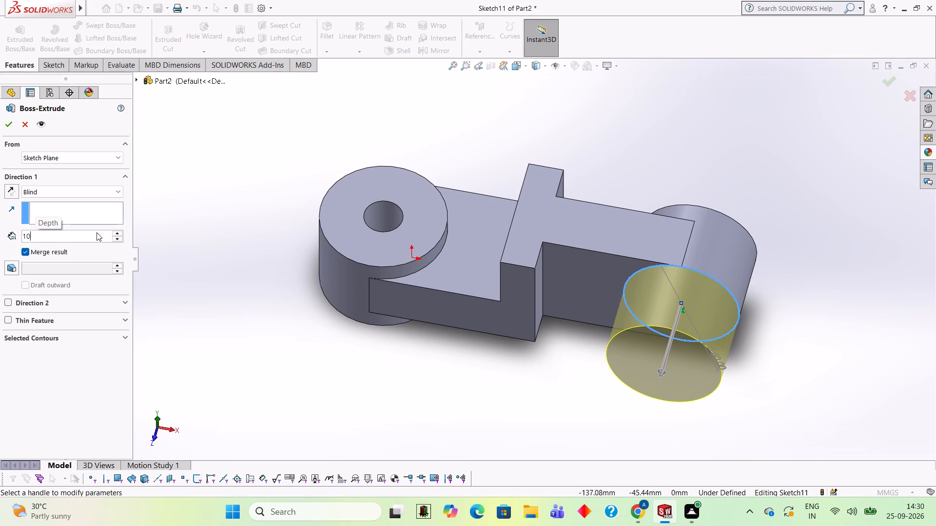
left_click(14, 120)
left_click(250, 174)
Examine the part from above and from the side, checking how far the cylinder projects on both sides of the block.
middle_click_drag(247, 169, 266, 257)
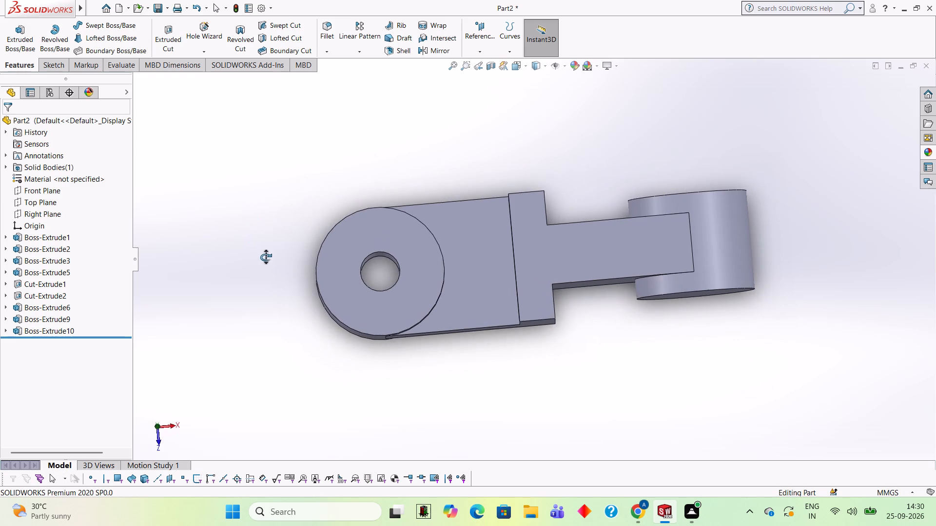
middle_click_drag(266, 257, 261, 194)
middle_click_drag(510, 305, 531, 157)
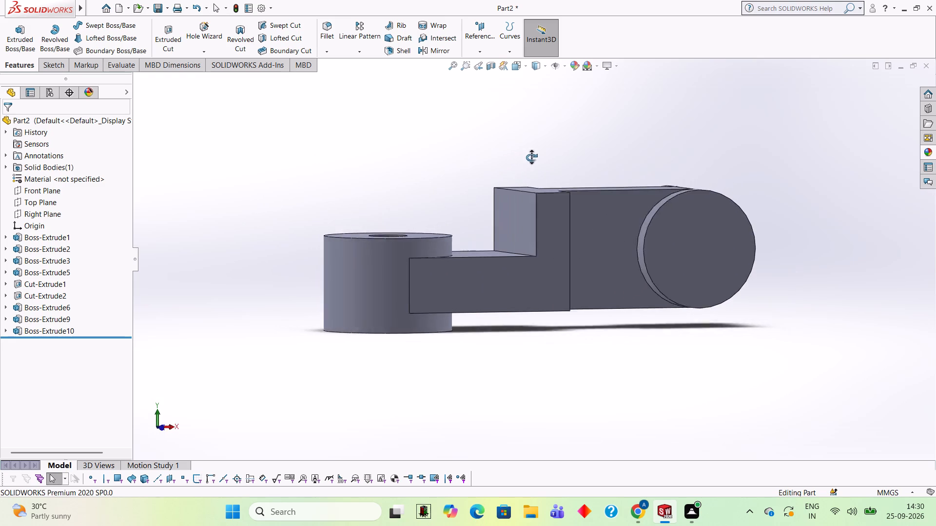
middle_click_drag(531, 157, 539, 161)
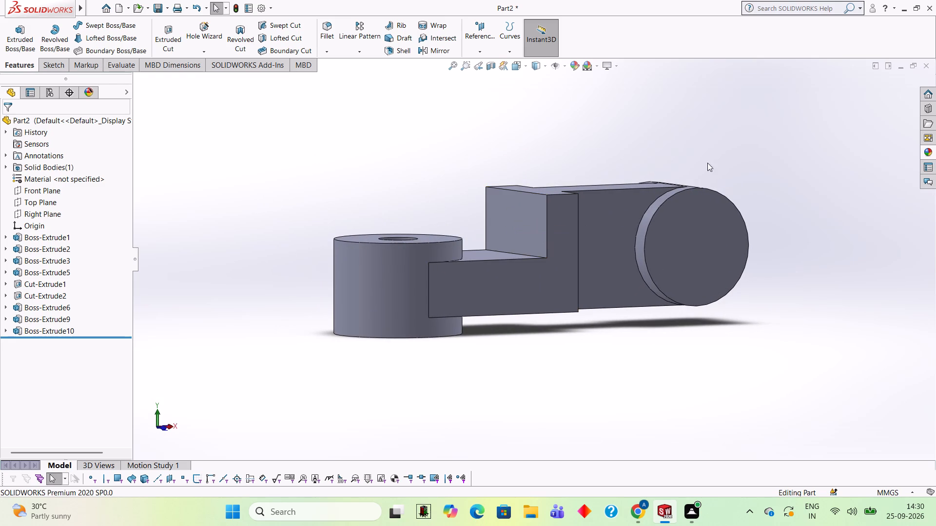
middle_click_drag(703, 136, 672, 321)
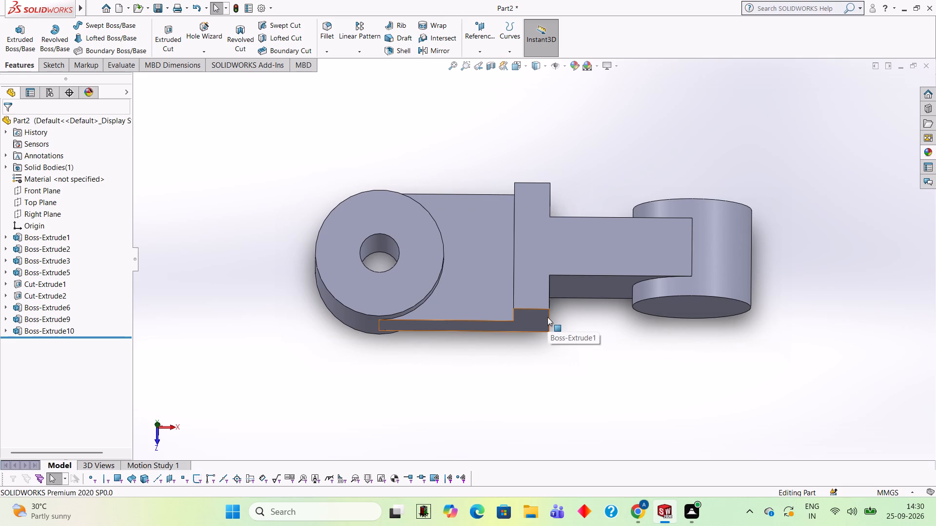
middle_click_drag(596, 308, 601, 367)
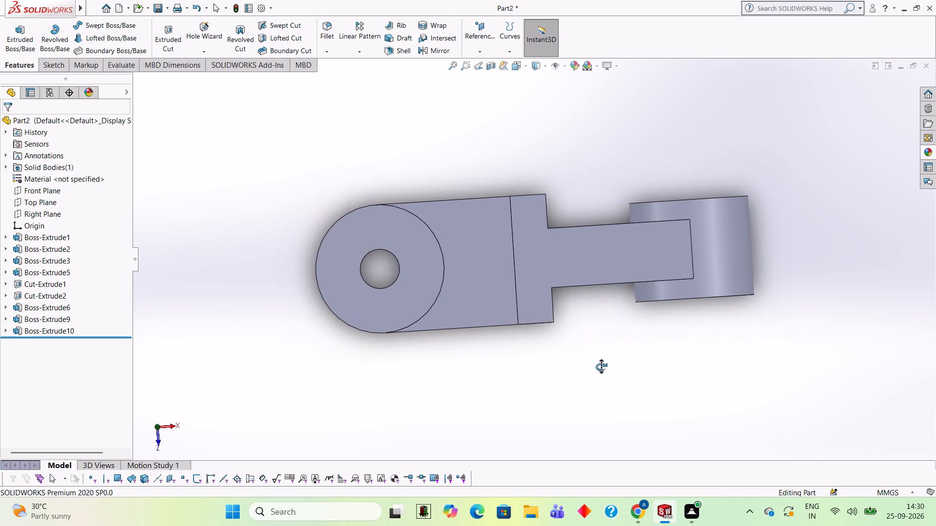
middle_click_drag(601, 367, 608, 163)
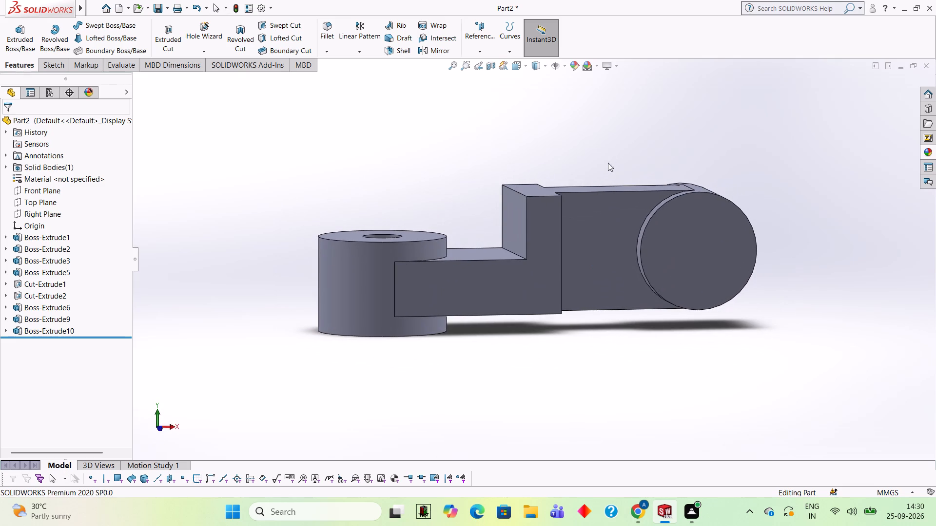
Sketch a 25 mm diameter circle on the end face of the 10 mm cylinder extension, concentric with the cylinder.
left_click(710, 255)
left_click(751, 226)
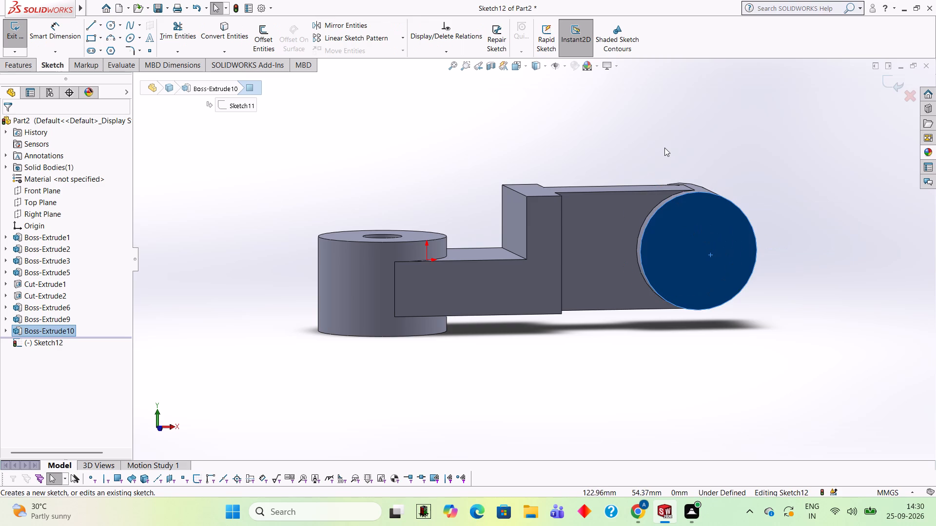
key("ctrl+8")
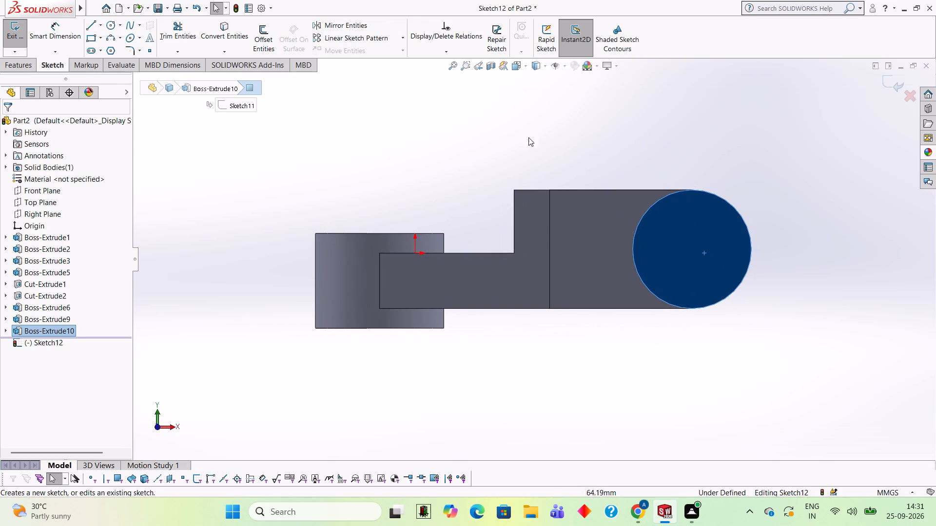
left_click(109, 24)
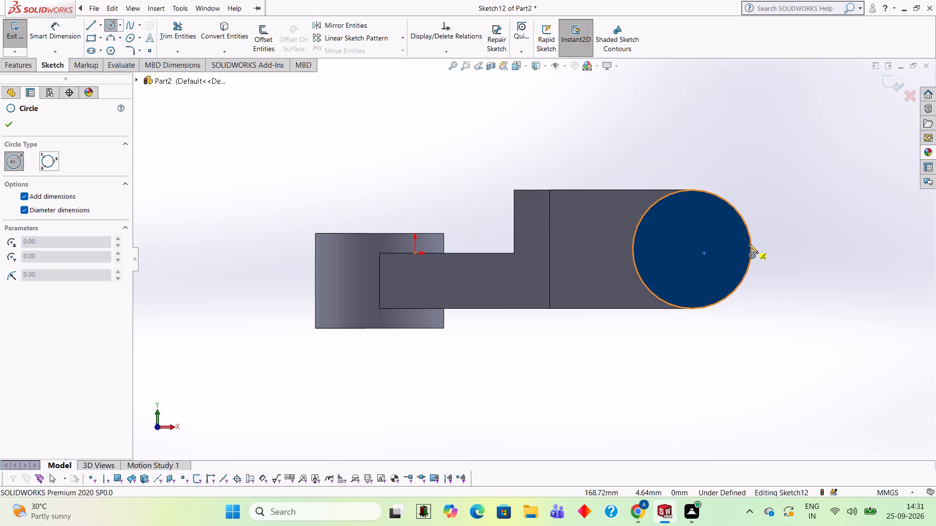
left_click(691, 249)
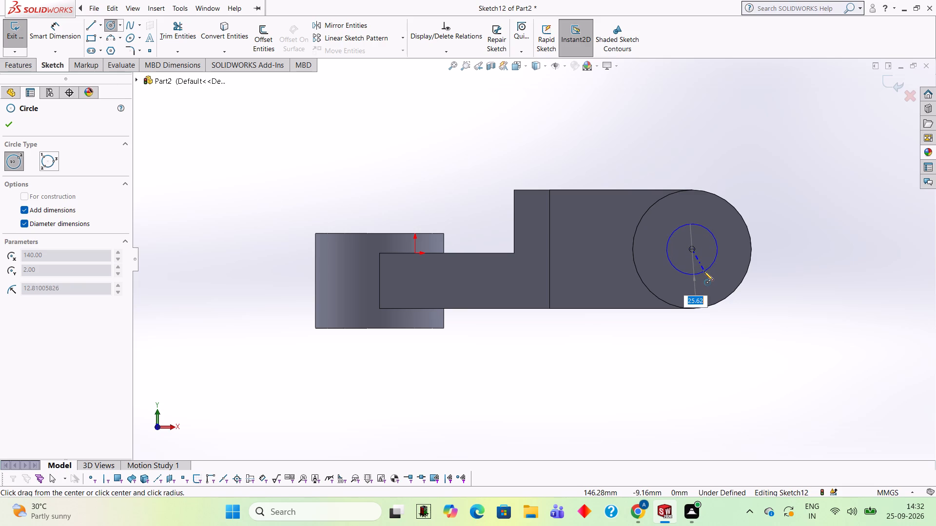
type("25")
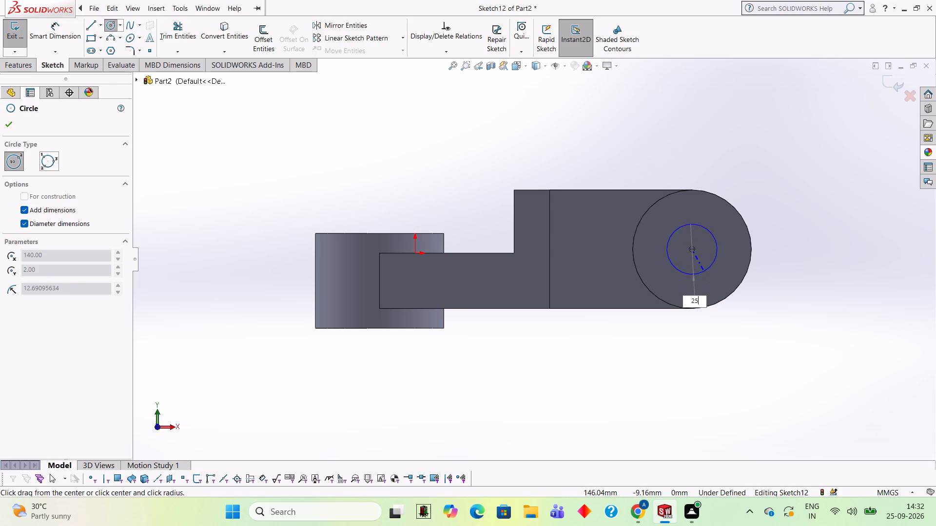
key("Return")
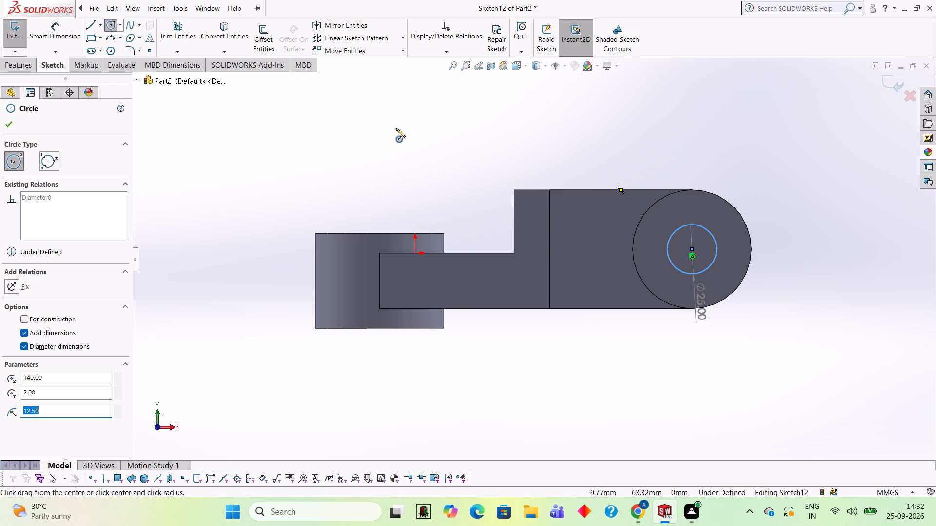
Cut-extrude the 25 mm circle 50 mm deep through the cylinder at the block's end.
left_click(30, 65)
left_click(169, 21)
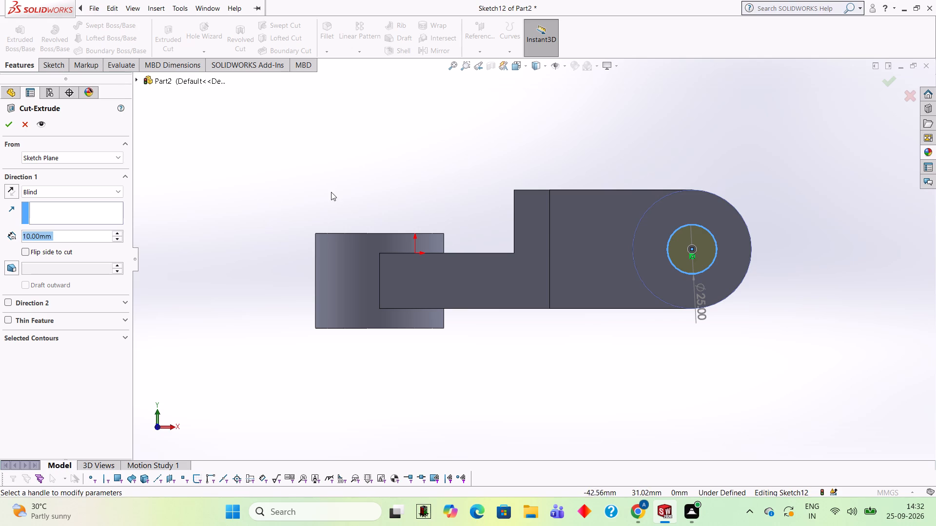
middle_click_drag(331, 192, 310, 289)
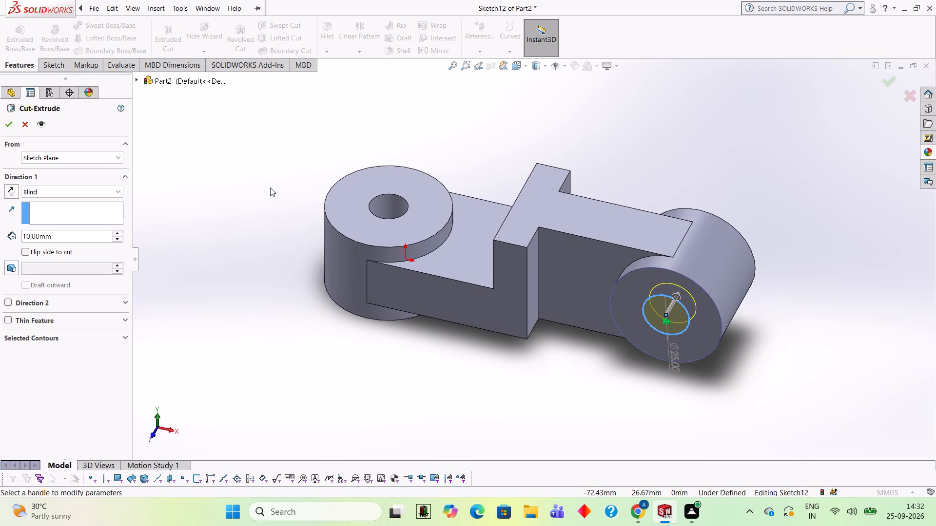
middle_click_drag(270, 188, 287, 375)
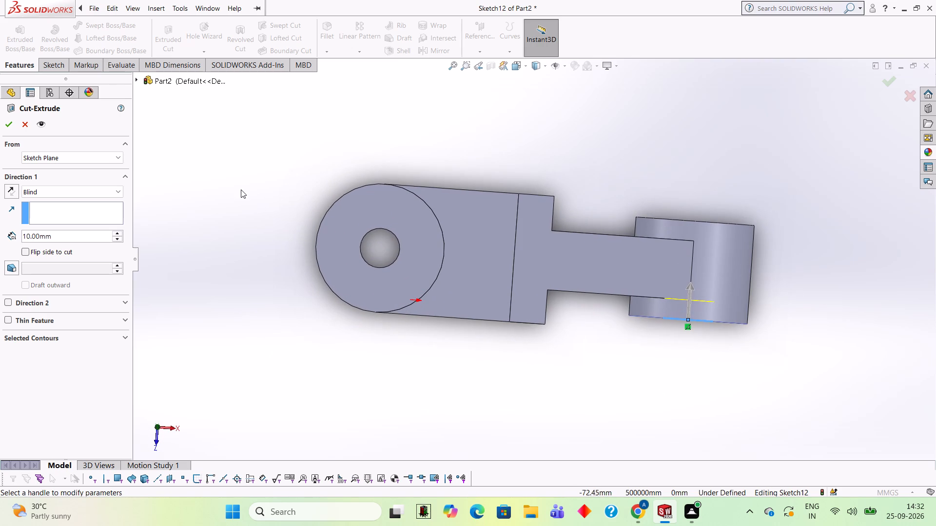
middle_click(235, 189)
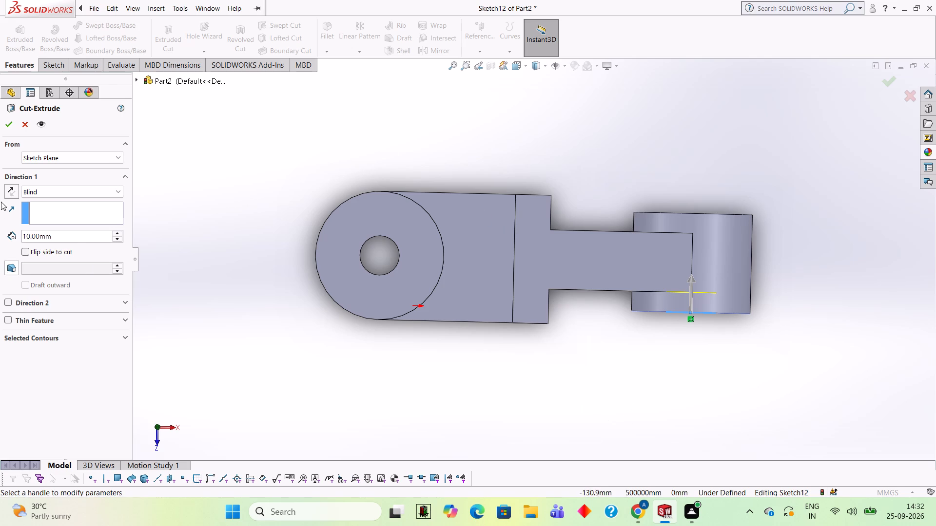
left_click(72, 236)
key("BackSpace")
key("BackSpace")
key("BackSpace")
key("BackSpace")
key("BackSpace")
key("BackSpace")
key("BackSpace")
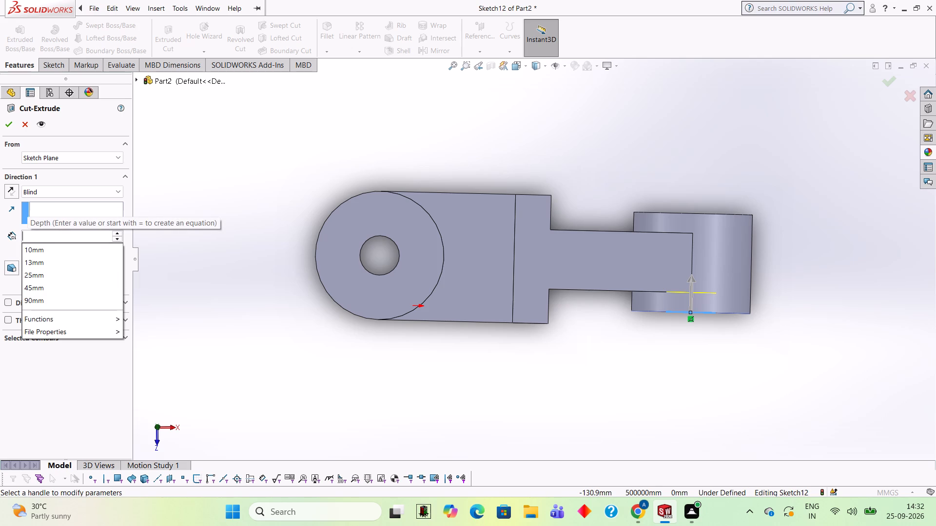
type("50")
key("Return")
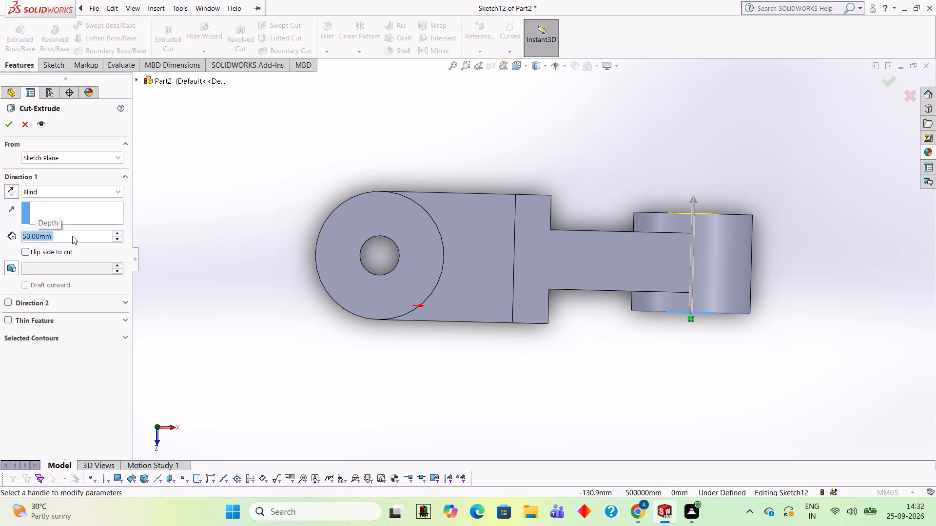
left_click(9, 127)
left_click(292, 185)
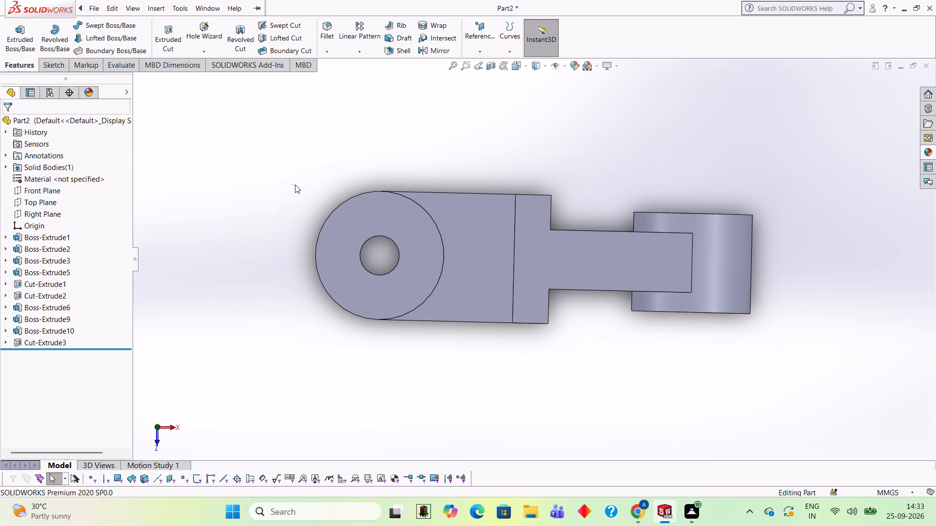
Examine the part from the front, underside and far side, checking the hole through the end cylinder.
middle_click_drag(575, 352, 578, 154)
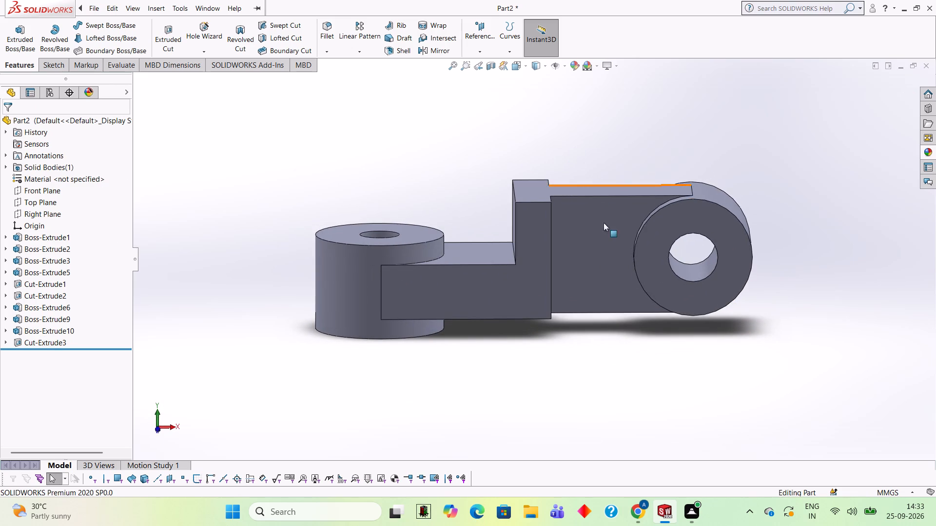
middle_click_drag(638, 333, 640, 333)
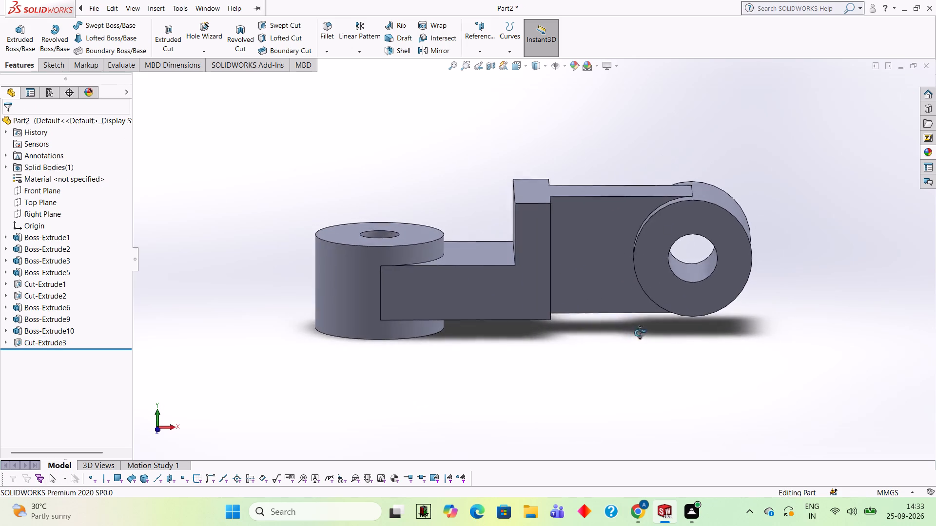
middle_click_drag(640, 333, 670, 329)
scroll(654, 318, "up", 1)
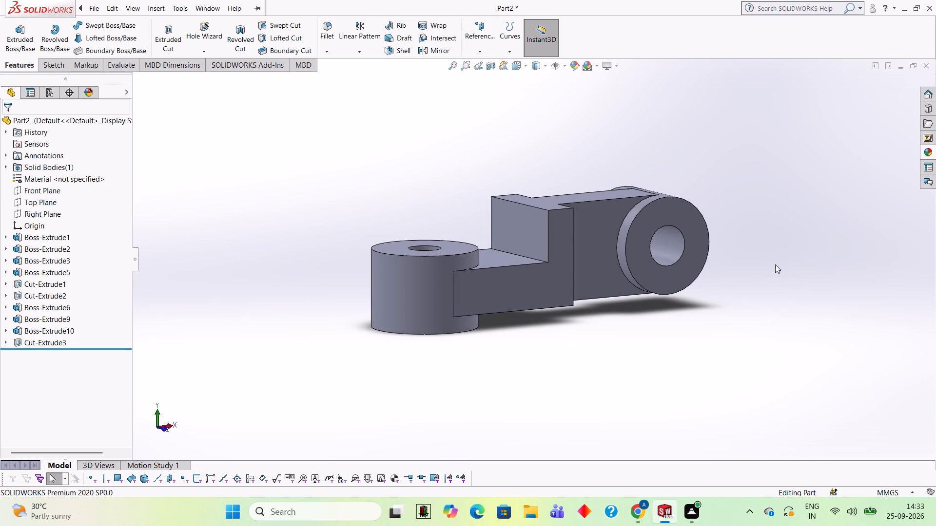
middle_click_drag(762, 269, 743, 269)
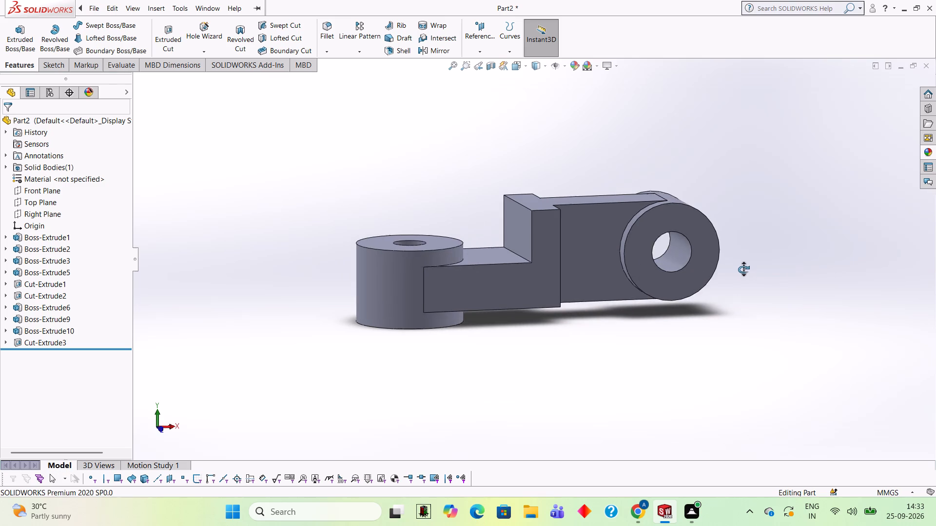
middle_click_drag(743, 269, 746, 266)
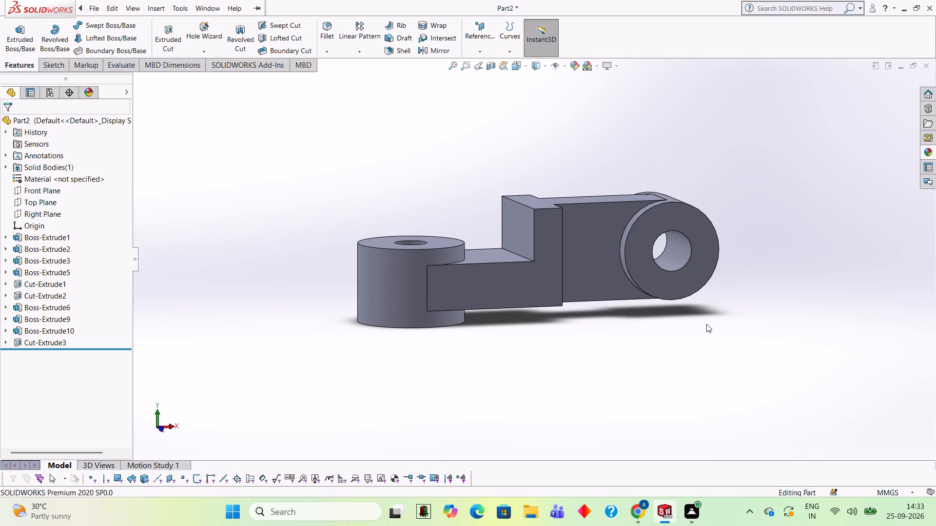
middle_click_drag(743, 184, 483, 424)
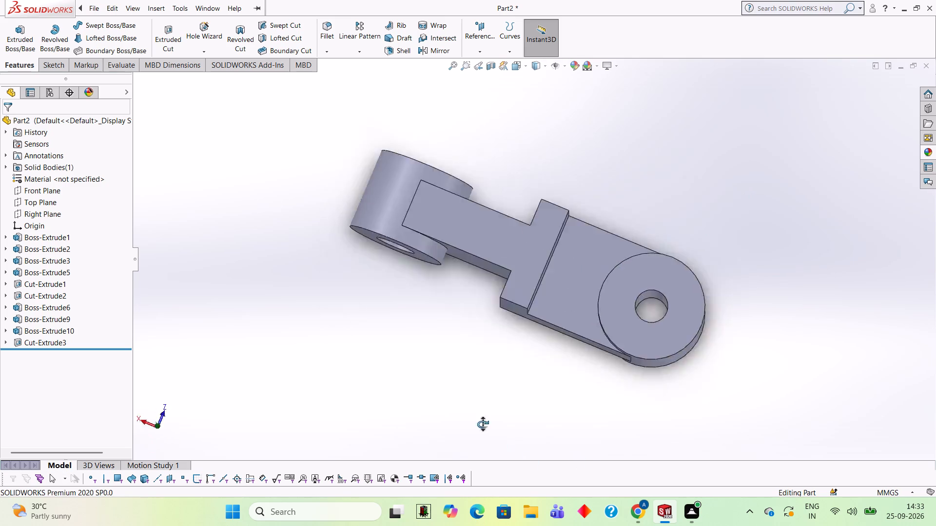
middle_click_drag(483, 424, 679, 202)
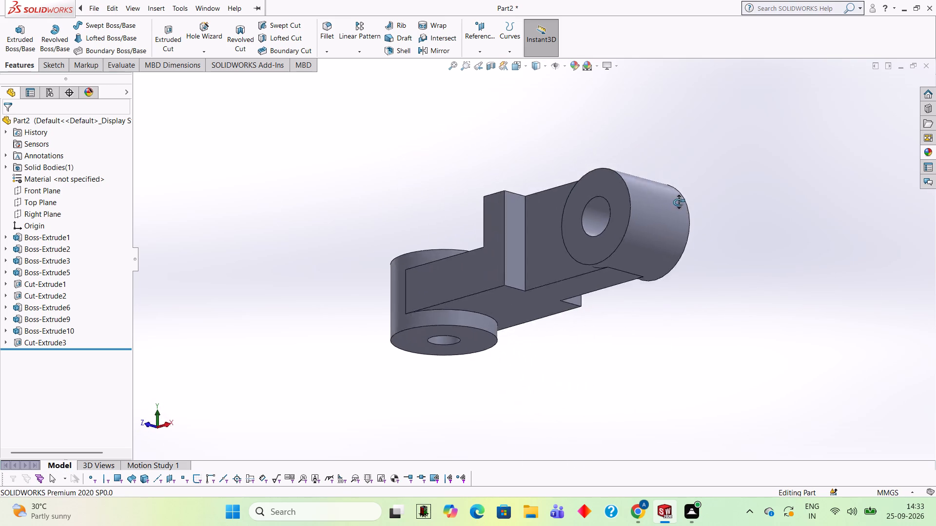
middle_click_drag(679, 202, 748, 293)
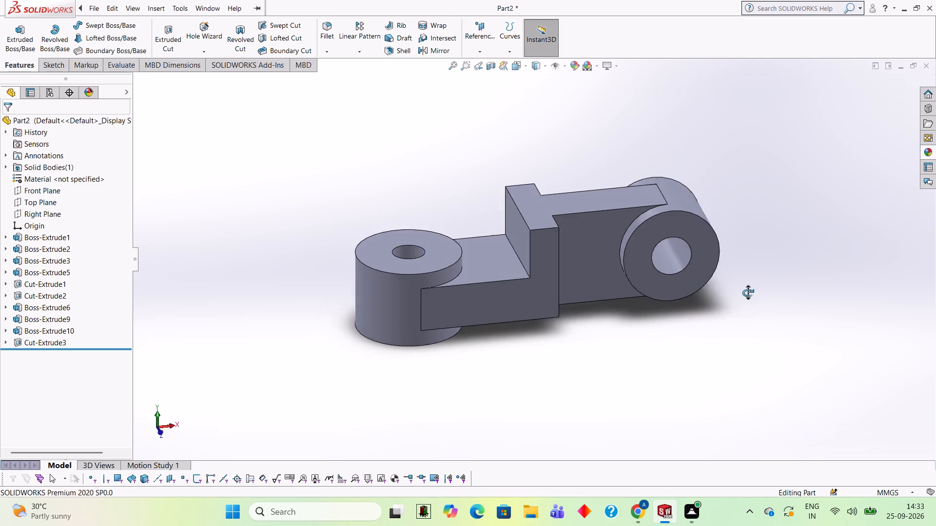
middle_click_drag(748, 293, 742, 285)
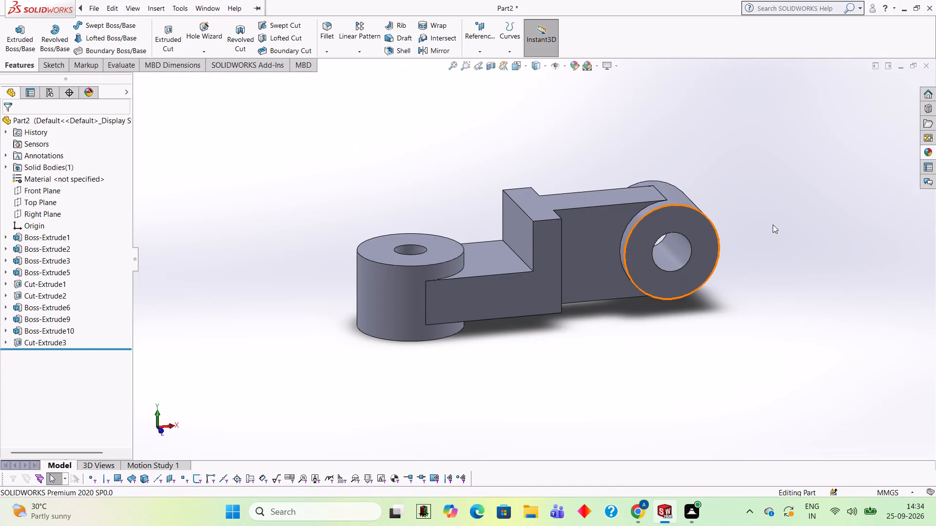
scroll(580, 299, "up", 1)
scroll(575, 334, "down", 1)
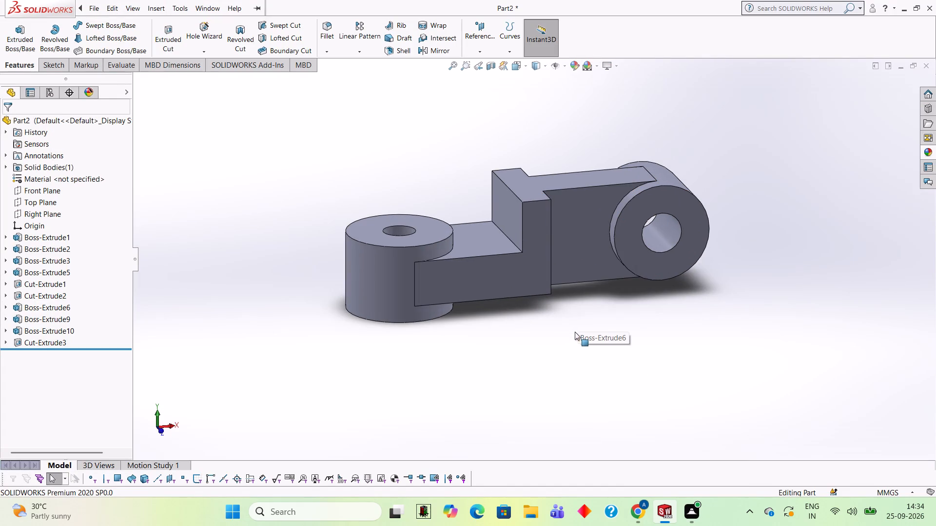
Apply the Yellow LED appearance to the entire solid body.
middle_click_drag(571, 316, 577, 370)
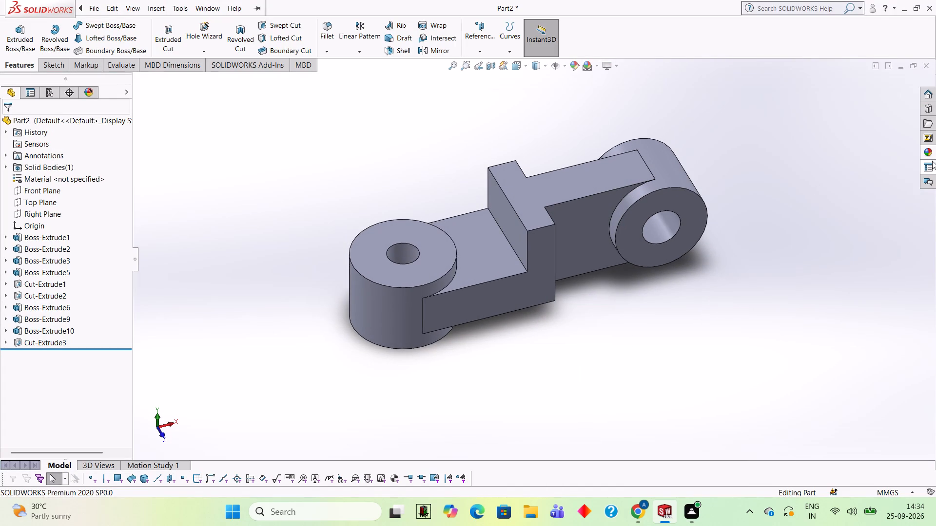
left_click(930, 156)
left_click_drag(831, 304, 519, 235)
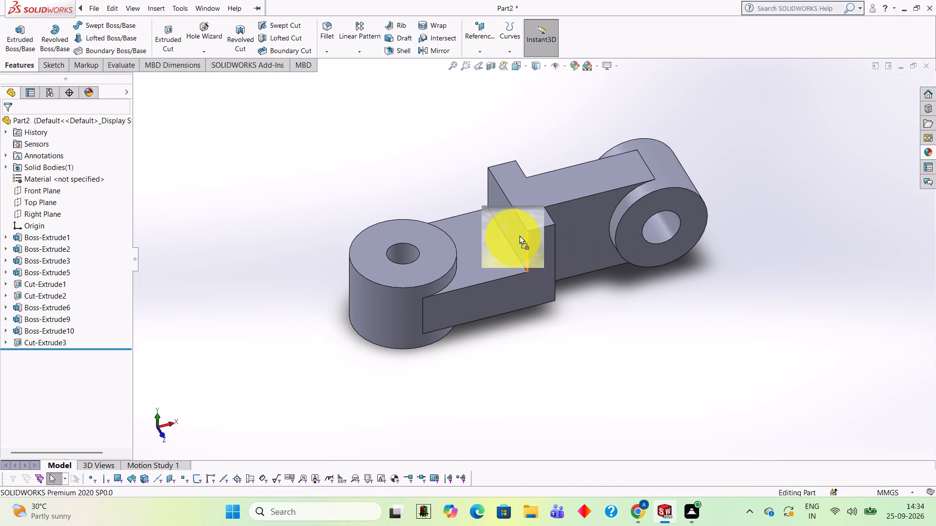
left_click_drag(519, 235, 527, 217)
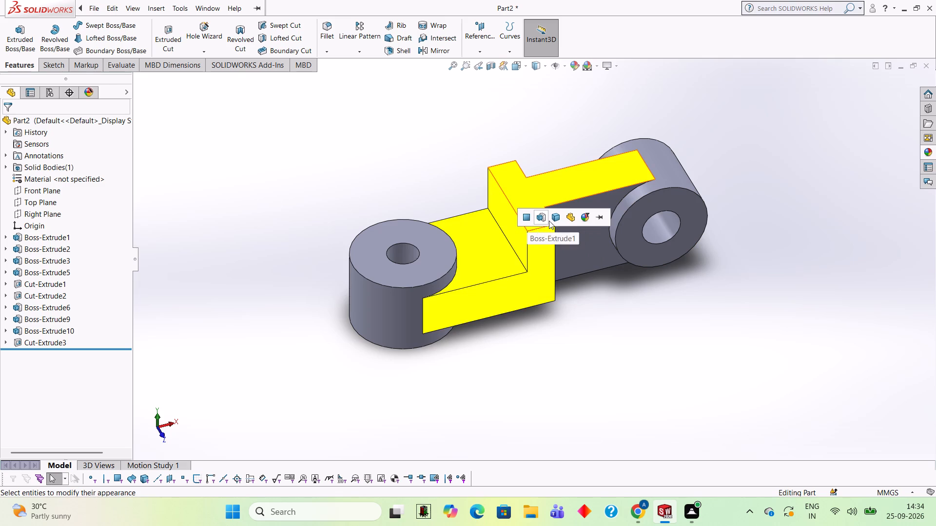
left_click(555, 216)
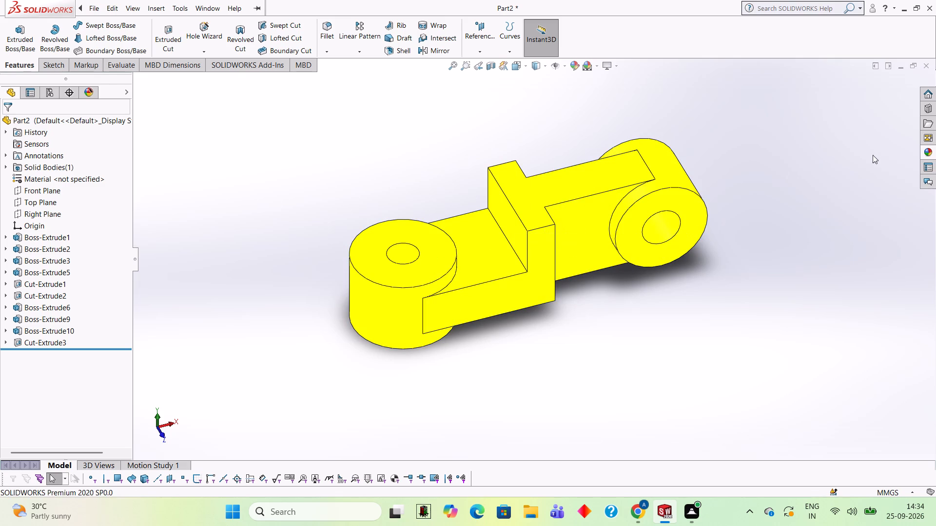
Apply the Blue LED appearance to the inner faces of the end cylinder's 25 mm hole and the boss's hole.
left_click(928, 153)
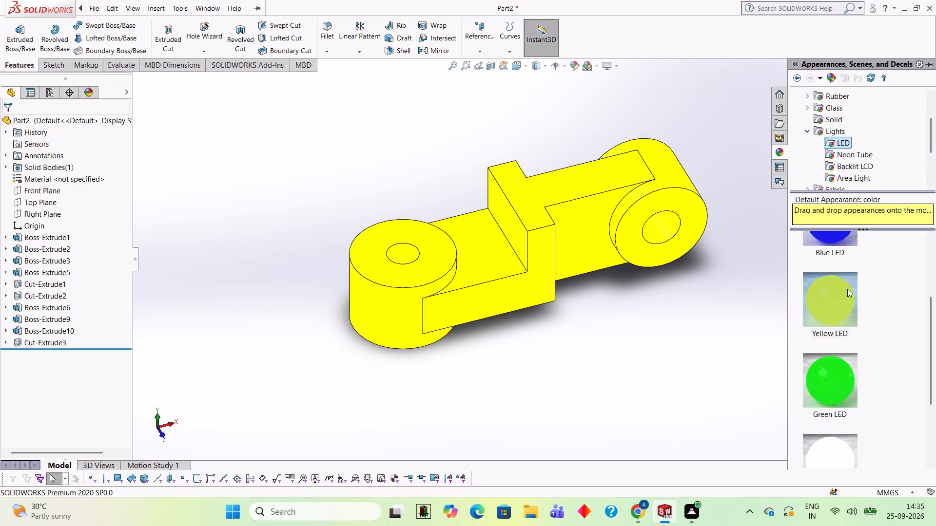
scroll(836, 258, "up", 1)
left_click_drag(836, 337, 670, 229)
left_click(670, 229)
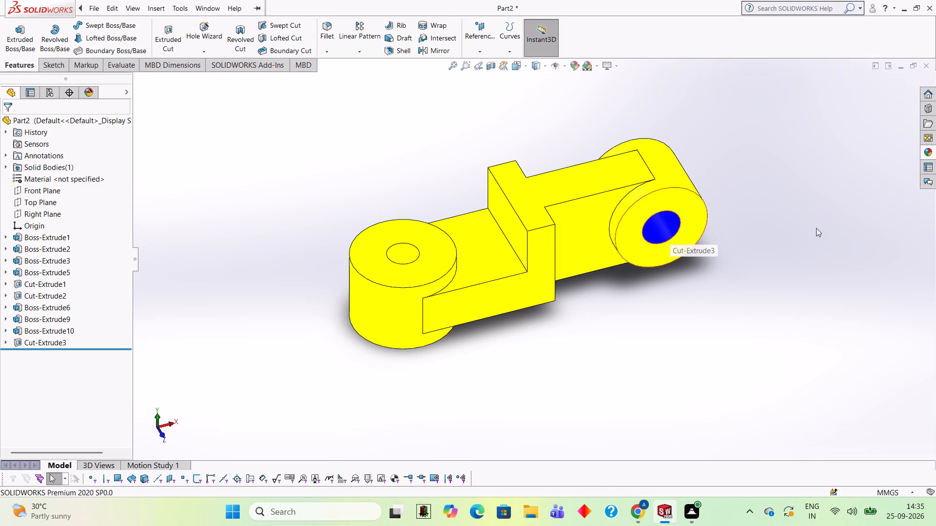
left_click(927, 152)
left_click_drag(830, 347, 524, 285)
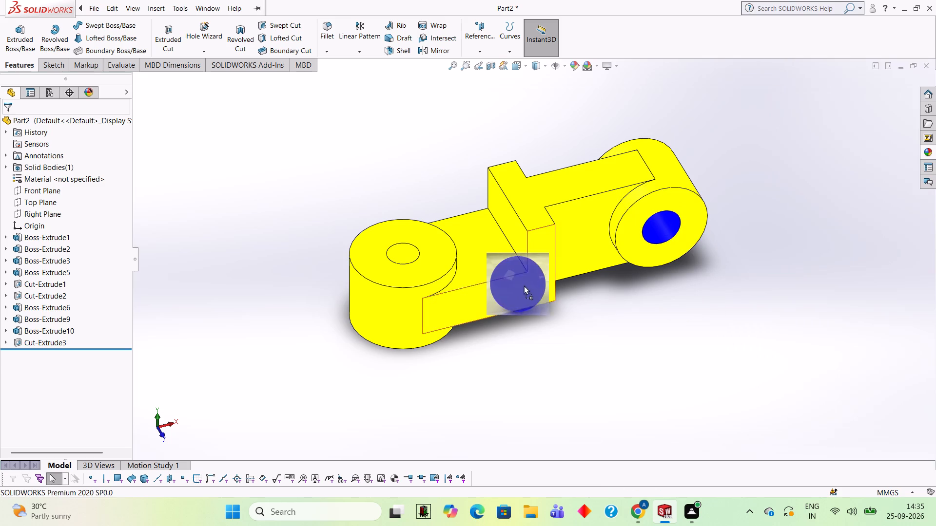
left_click_drag(524, 285, 416, 253)
left_click(416, 253)
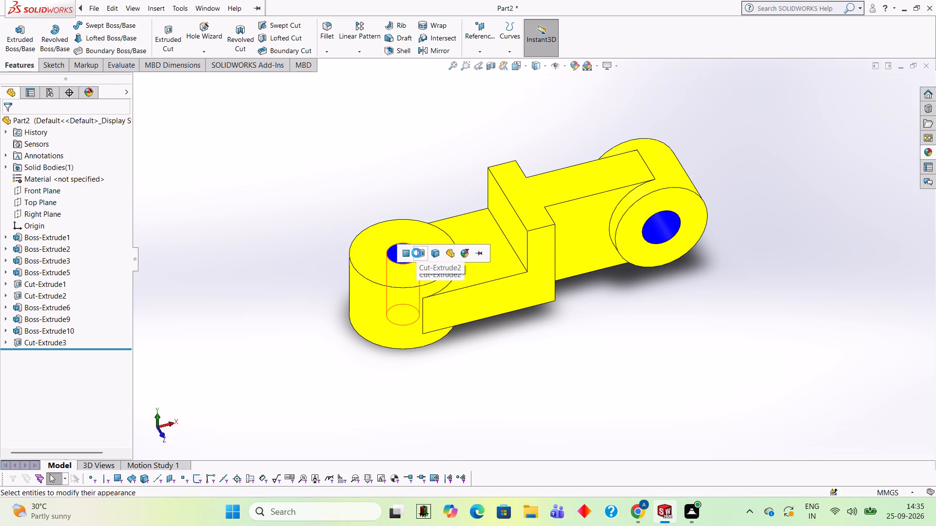
Apply the red LED appearance to the curved outer face of the cylinder at the block's end.
scroll(577, 283, "up", 1)
middle_click_drag(562, 358, 566, 408)
middle_click_drag(675, 265, 661, 270)
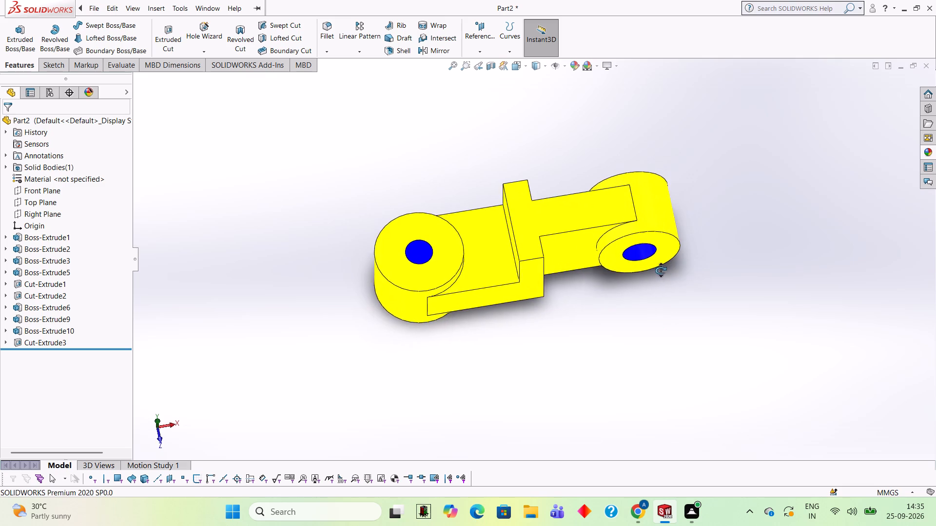
middle_click_drag(661, 270, 651, 177)
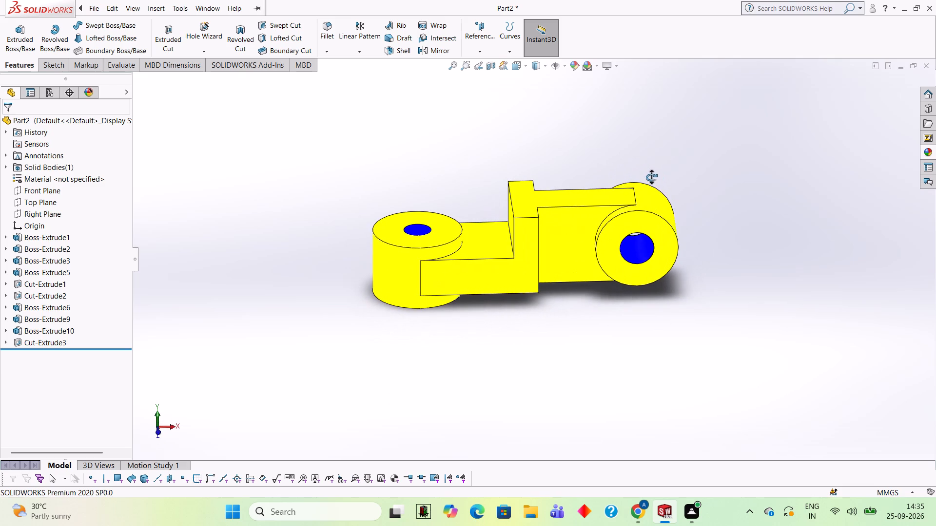
middle_click_drag(651, 177, 664, 291)
scroll(691, 150, "down", 2)
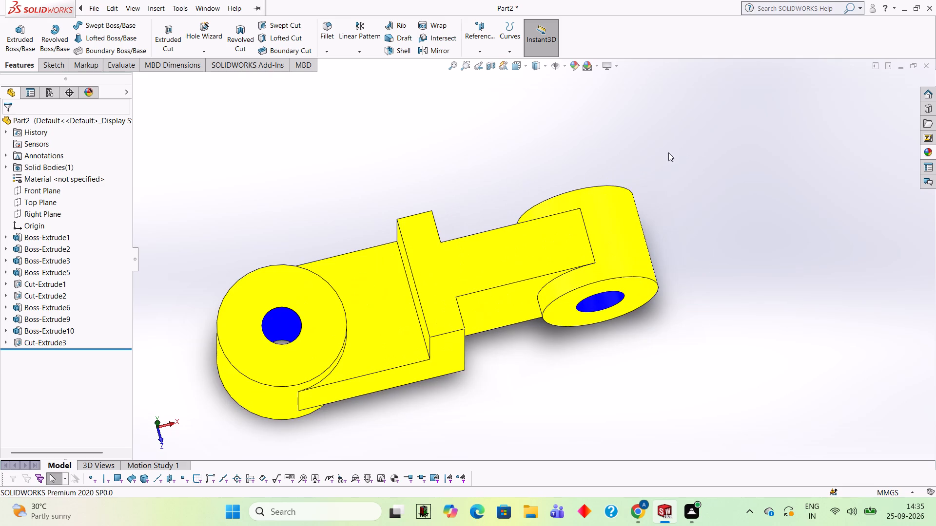
left_click(928, 156)
left_click_drag(838, 256, 633, 231)
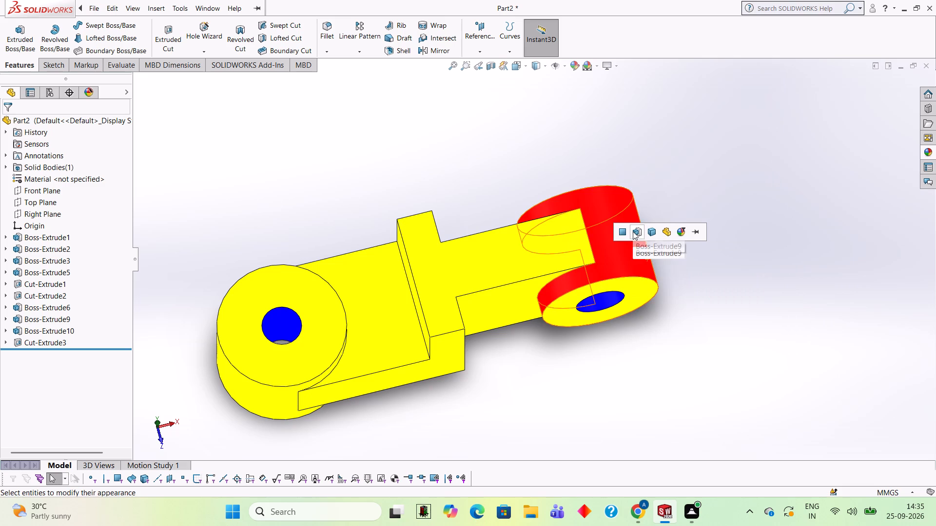
left_click(633, 231)
Apply the red LED appearance to the curved outer face of the vertical boss on the L-shaped base.
middle_click_drag(538, 349, 560, 219)
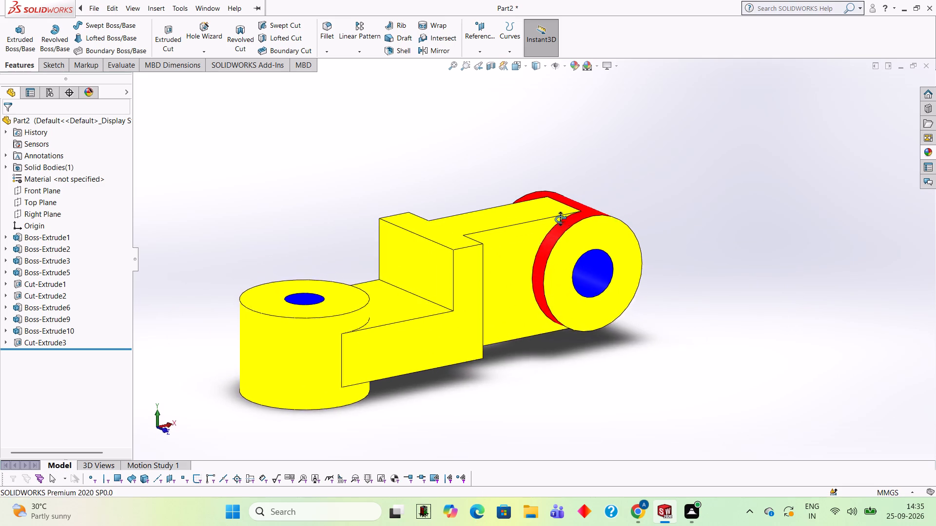
middle_click_drag(560, 219, 580, 237)
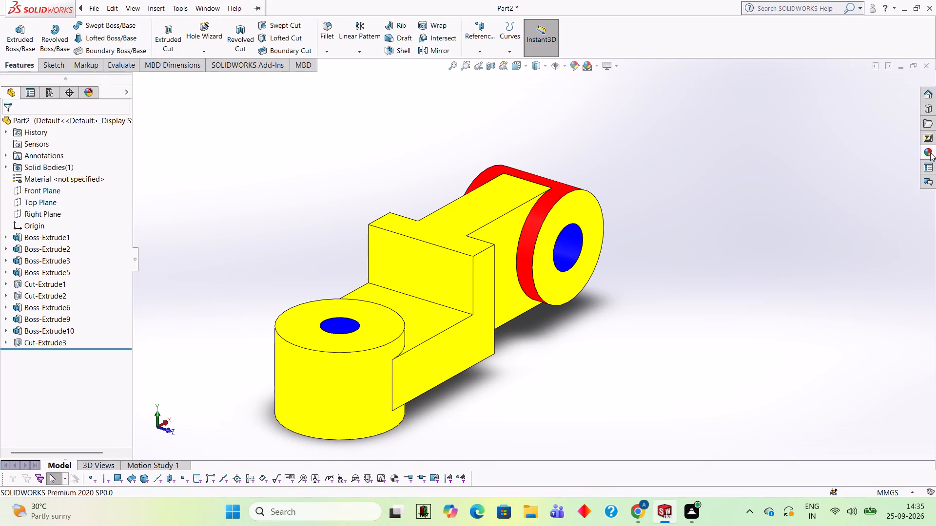
left_click(930, 152)
left_click_drag(834, 267, 342, 396)
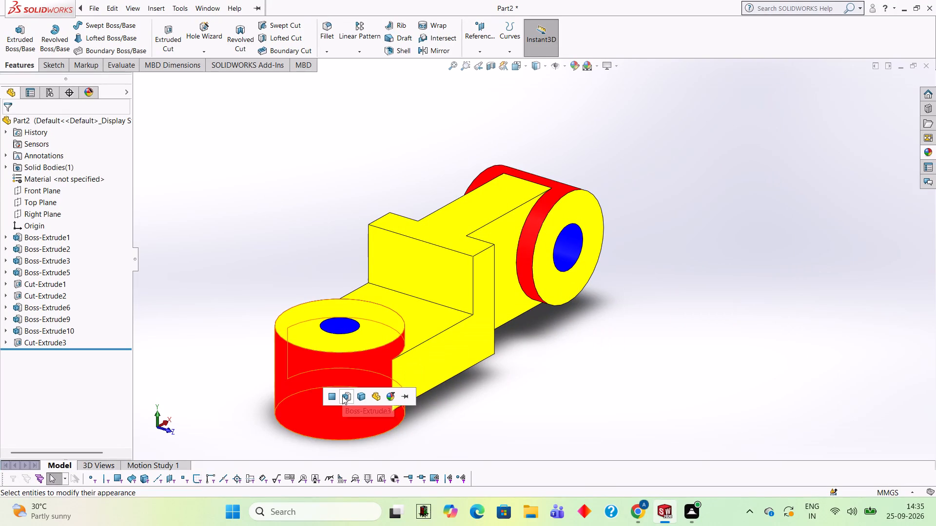
left_click(342, 396)
scroll(751, 345, "up", 1)
middle_click_drag(750, 344, 708, 321)
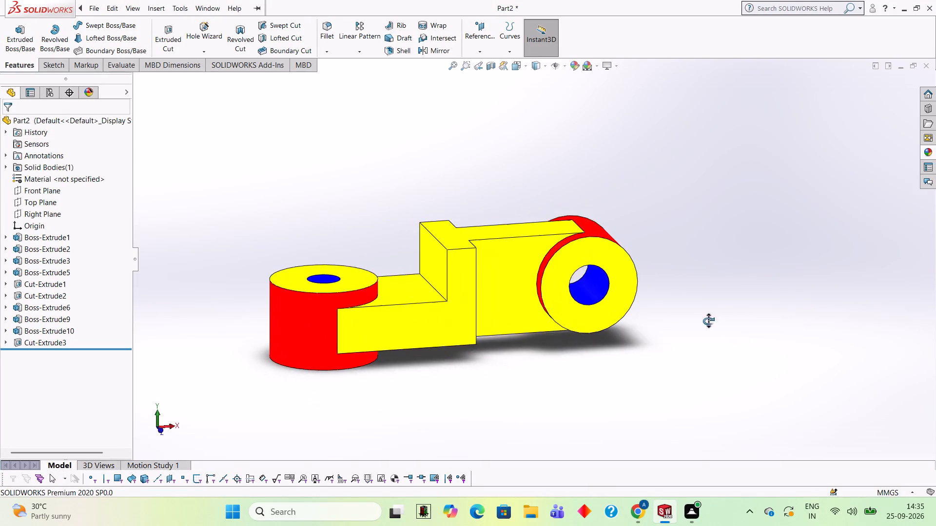
middle_click_drag(708, 321, 716, 341)
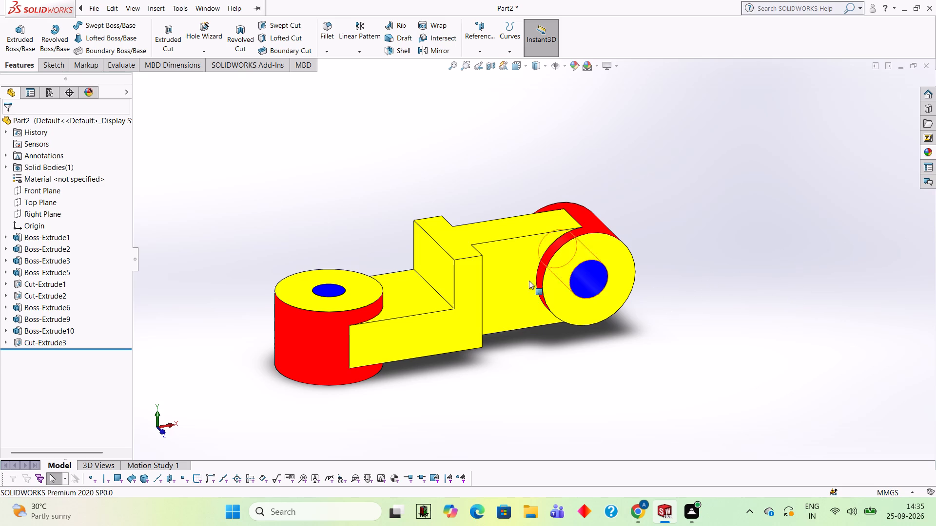
Inspect the coloured faces of the end cylinder, the block and the vertical boss from close up and from a lower angle.
scroll(467, 301, "down", 2)
scroll(655, 267, "down", 8)
scroll(654, 266, "up", 5)
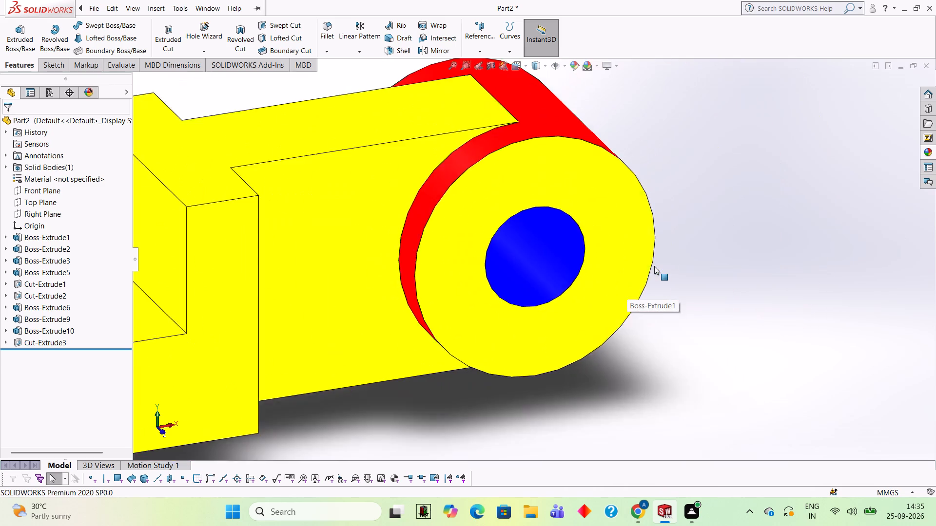
scroll(654, 266, "up", 4)
middle_click_drag(662, 277, 655, 247)
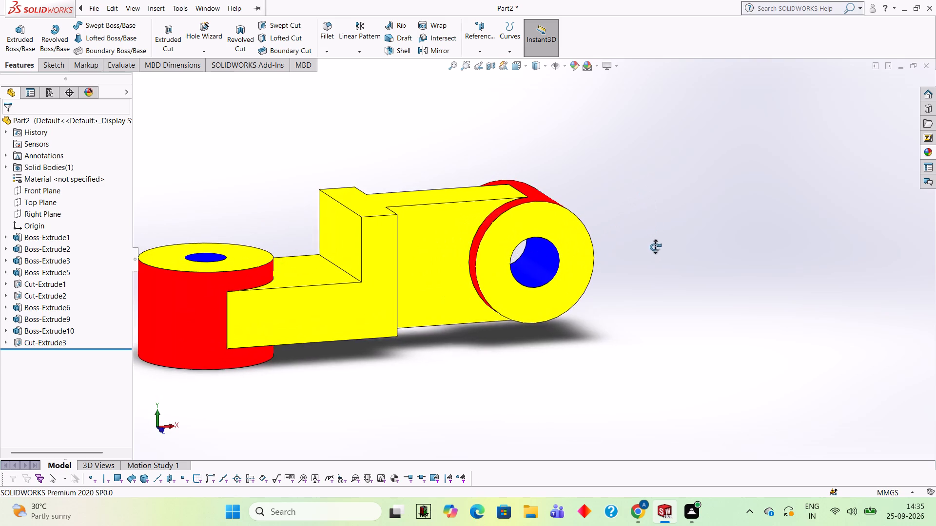
middle_click_drag(655, 247, 654, 245)
scroll(362, 294, "up", 1)
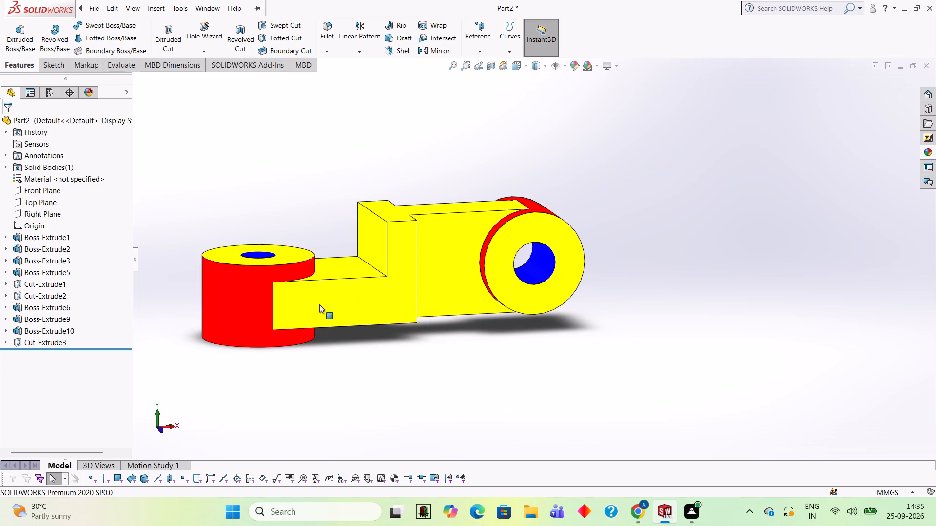
scroll(160, 334, "up", 1)
scroll(222, 266, "down", 3)
scroll(222, 266, "up", 2)
scroll(855, 282, "down", 1)
scroll(857, 285, "up", 1)
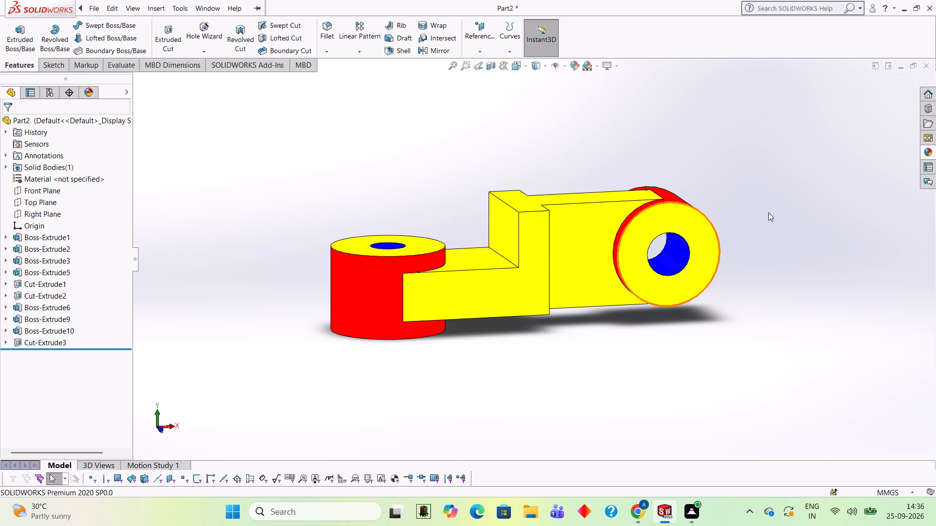
Apply the Green LED appearance to the L-shaped base feature and to the block that carries the end cylinder.
left_click(928, 155)
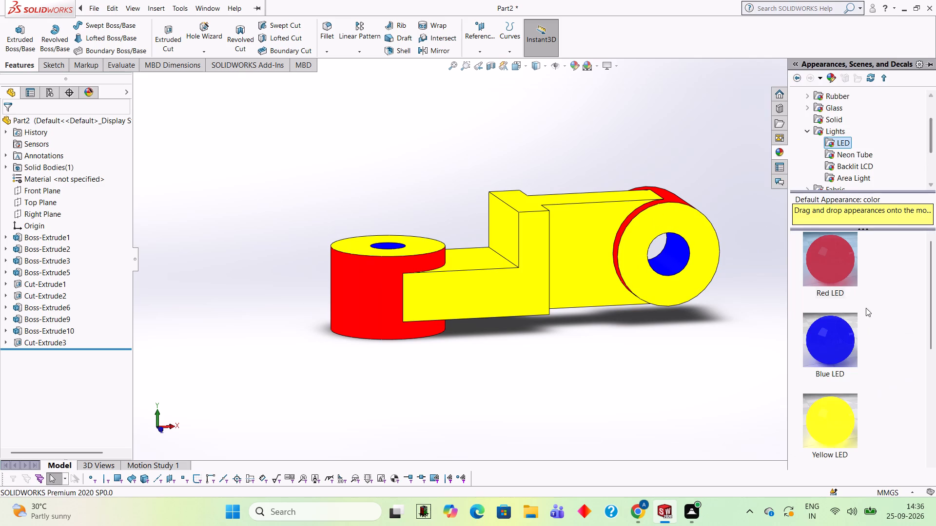
scroll(845, 359, "down", 2)
scroll(836, 355, "up", 1)
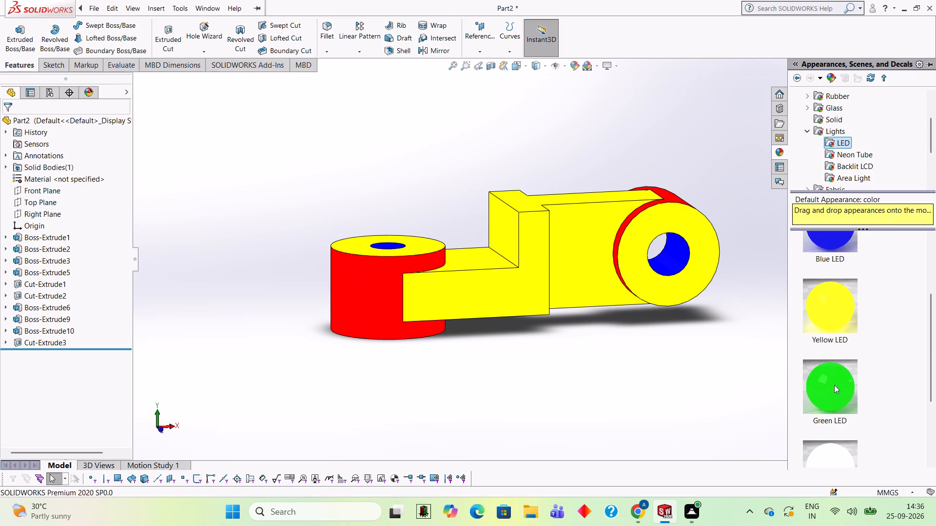
left_click_drag(833, 390, 539, 265)
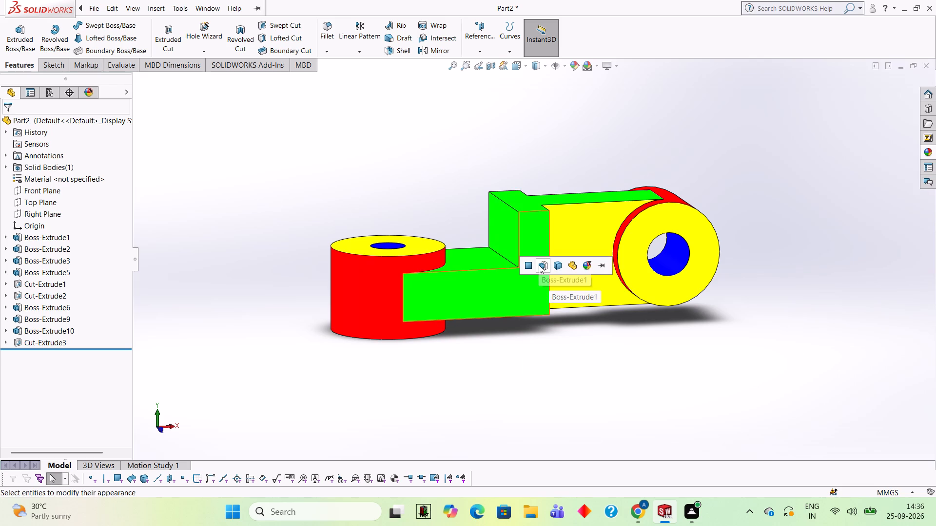
left_click(539, 265)
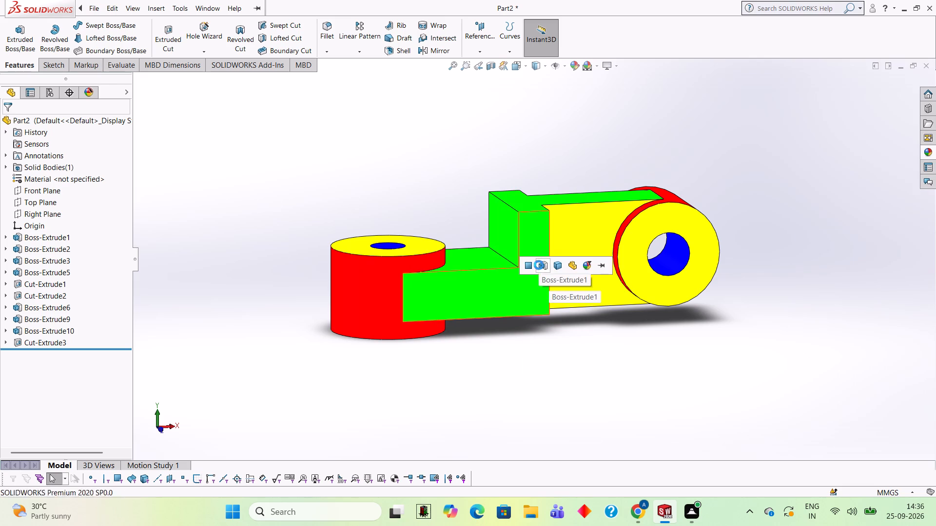
left_click(932, 152)
left_click_drag(824, 391, 597, 264)
left_click(596, 264)
Examine the recoloured part from above, from the front and at an angle to check its colours.
middle_click_drag(724, 164, 722, 419)
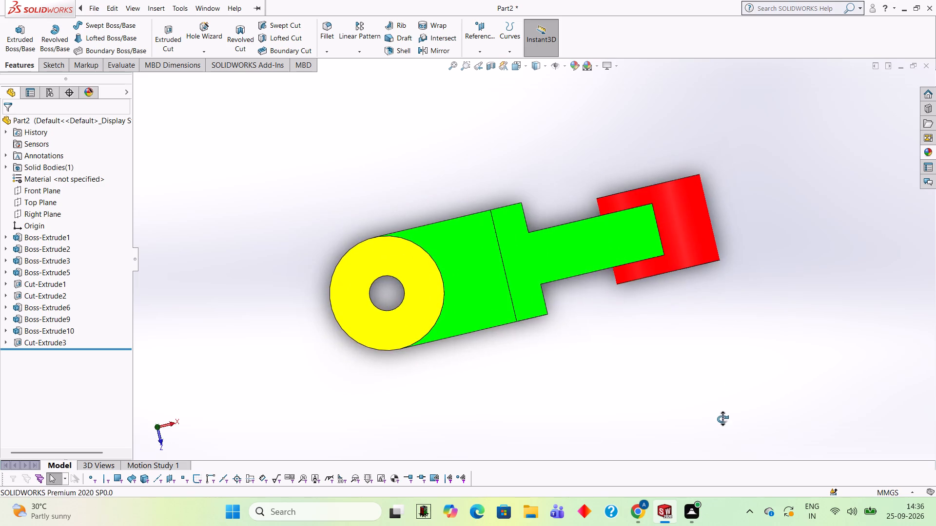
middle_click_drag(722, 419, 737, 277)
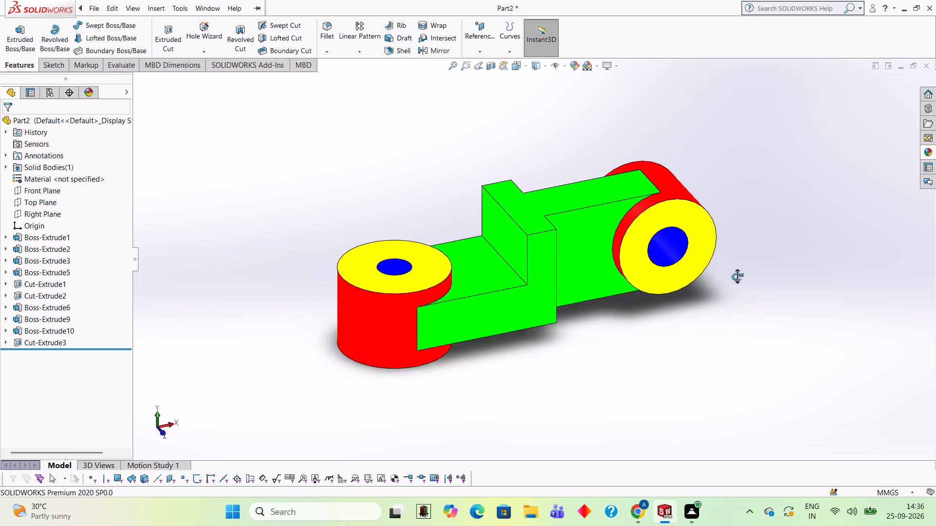
middle_click_drag(737, 277, 736, 294)
scroll(736, 294, "up", 1)
scroll(678, 305, "up", 1)
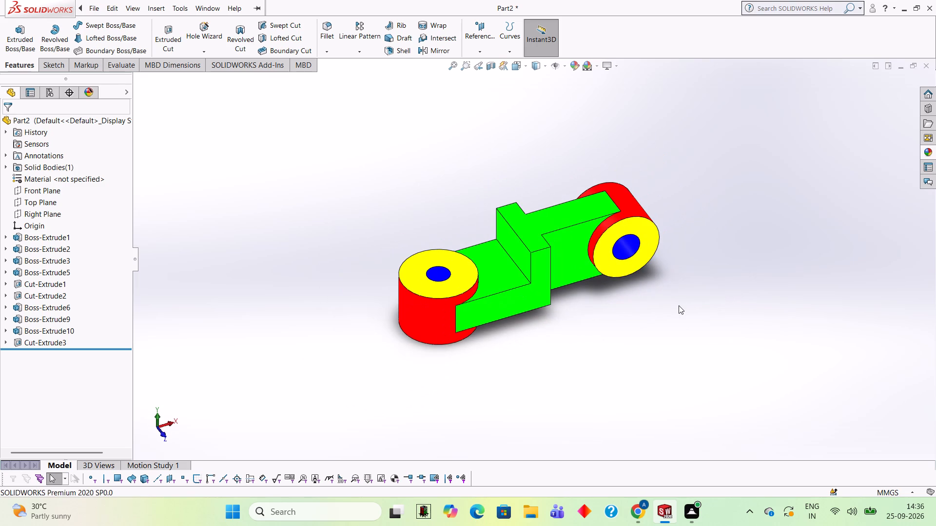
middle_click_drag(679, 305, 656, 248)
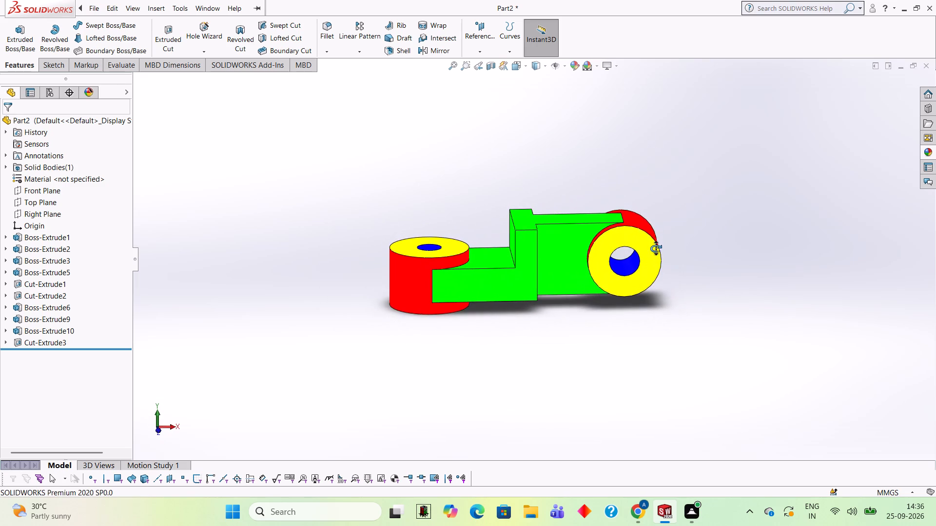
middle_click_drag(656, 248, 668, 255)
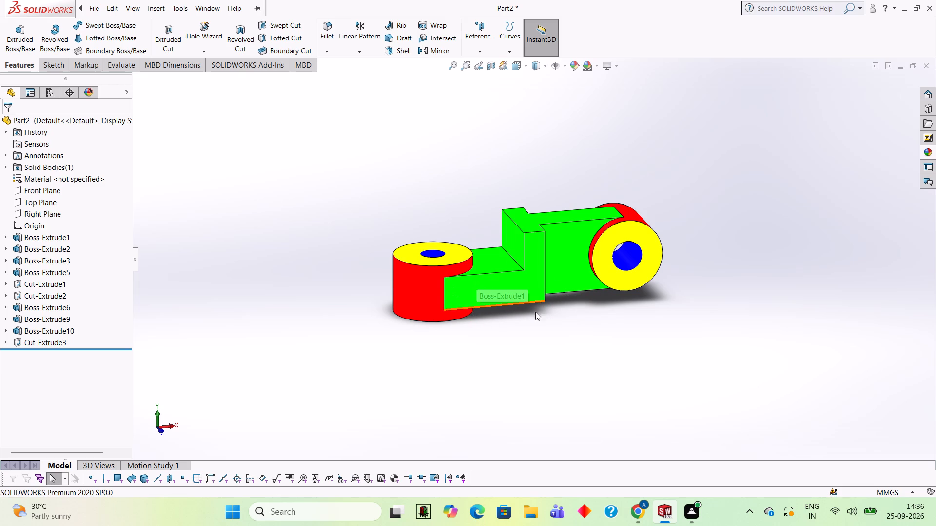
scroll(462, 179, "up", 1)
scroll(463, 173, "down", 1)
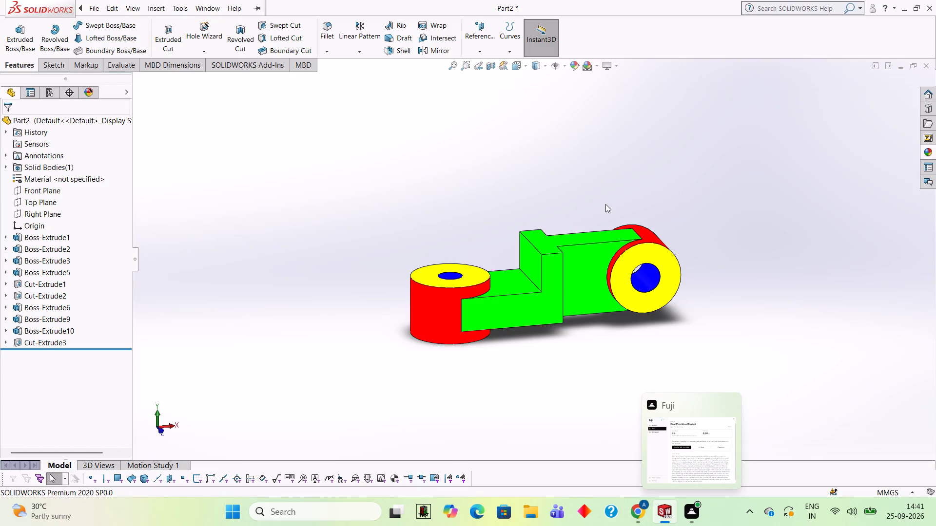
Save the part in the Documents folder as a SOLIDWORKS Part named 989898.
key("ctrl+s")
type("989898")
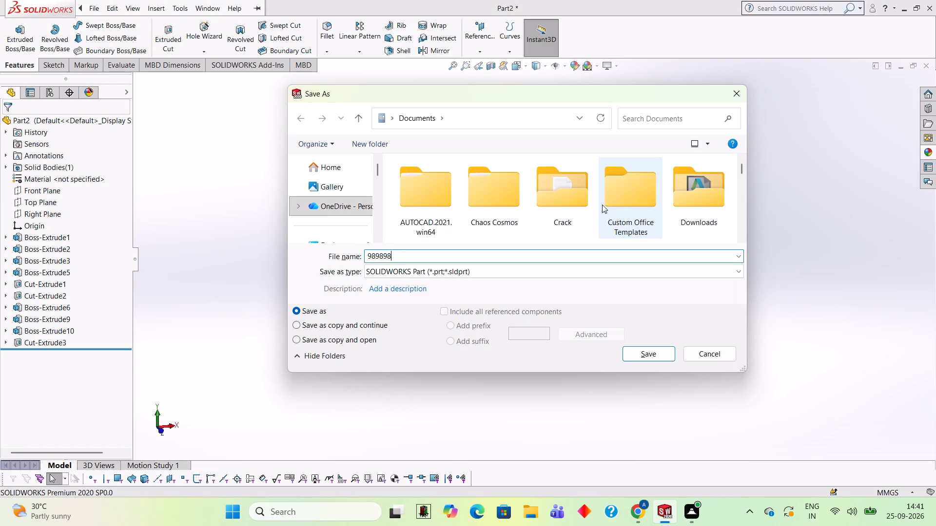
left_click(660, 358)
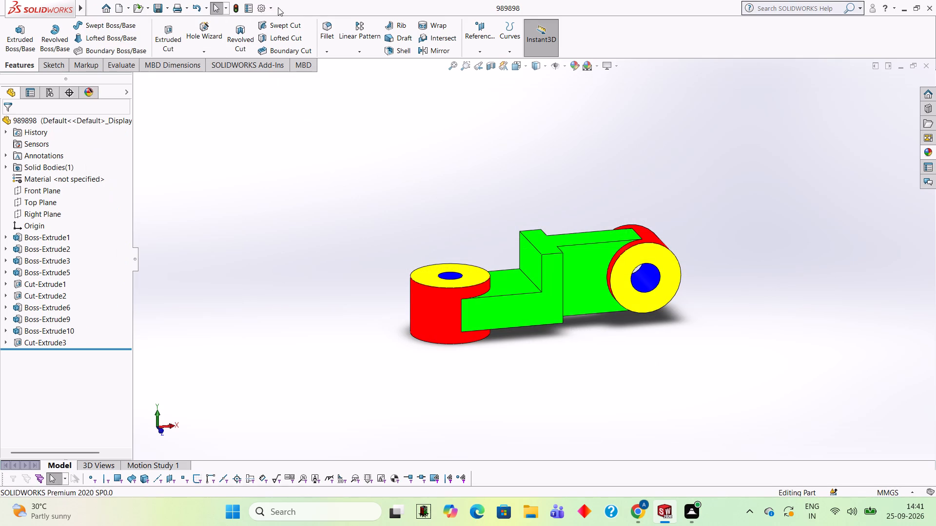
Save the part in the Documents folder in Adobe Portable Document Format (PDF) under the name 989898.
left_click(167, 8)
left_click(185, 31)
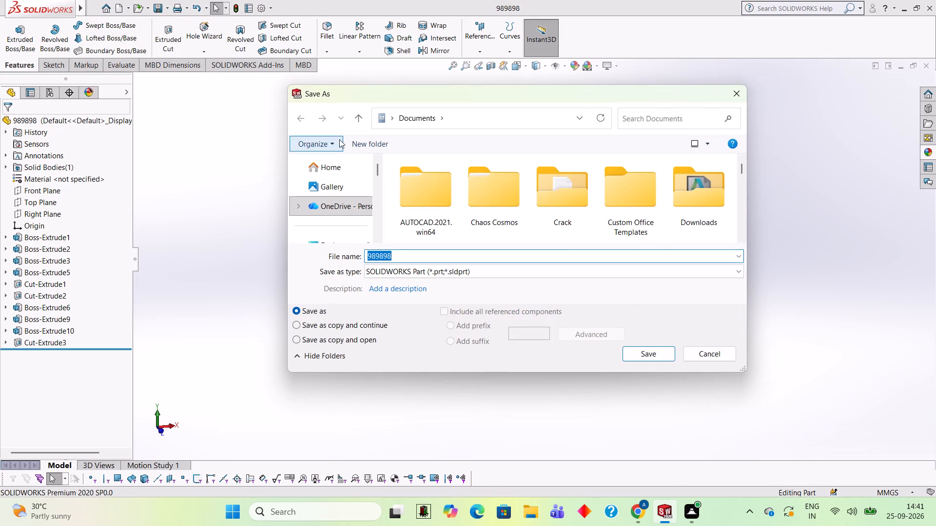
left_click(466, 273)
left_click(411, 76)
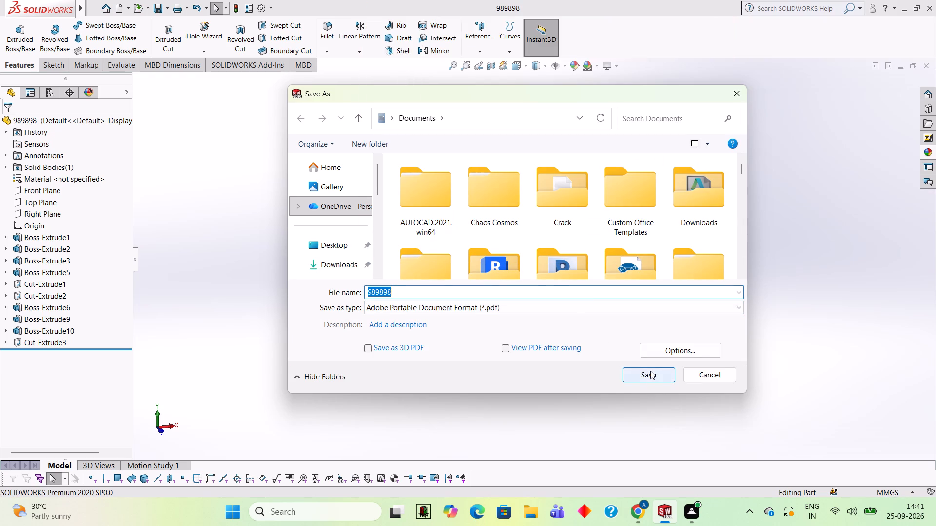
left_click(650, 371)
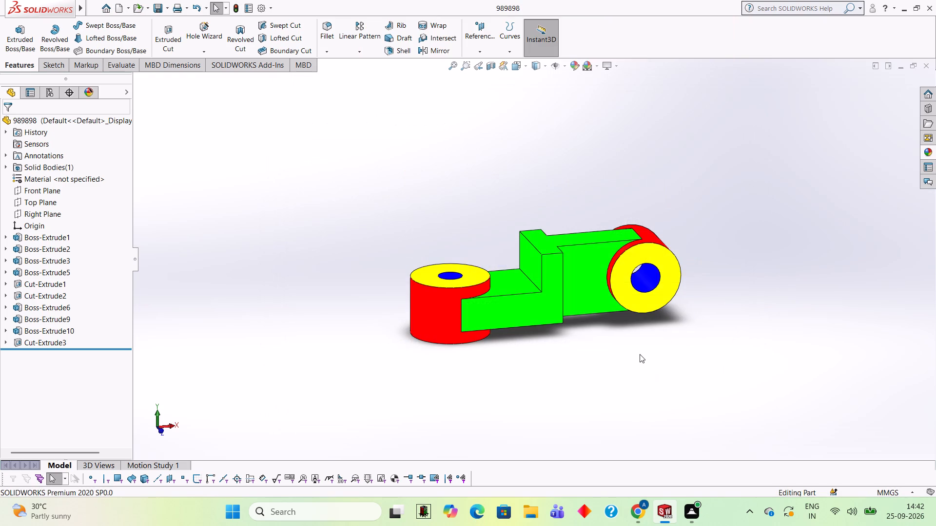